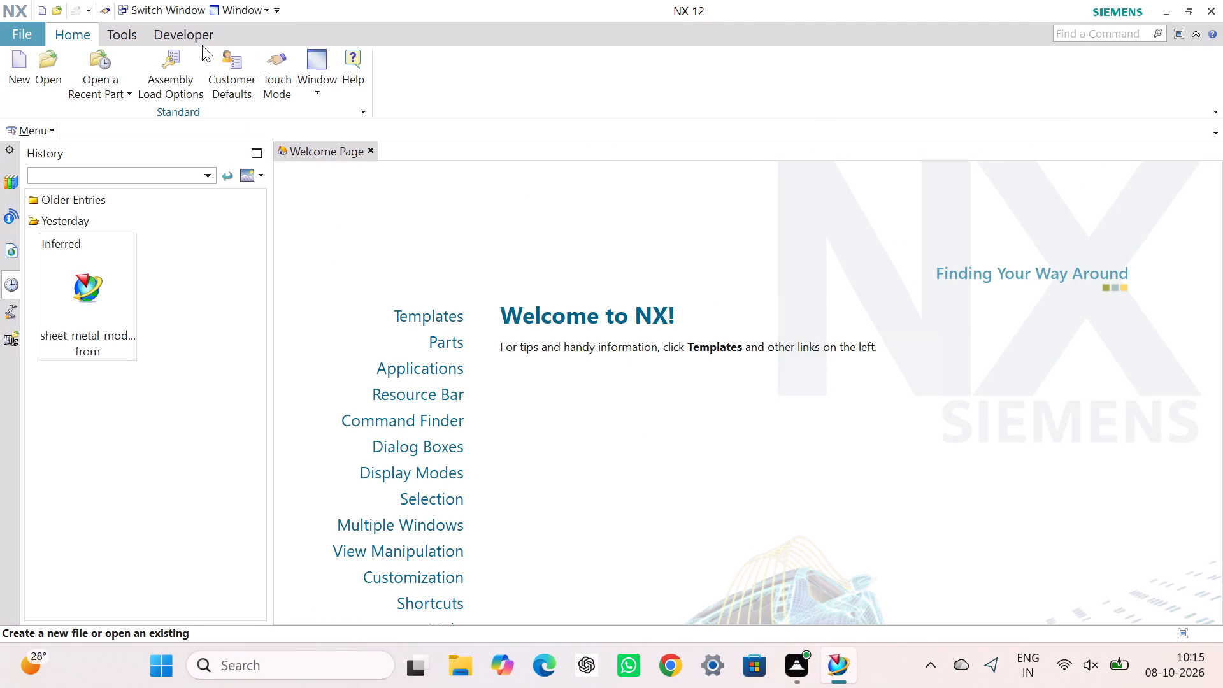
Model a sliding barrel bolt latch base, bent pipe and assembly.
Start recording a Visual Basic journal named journal in the Desktop\INTERNSHIP\NX Cad folder.
{"action": "left_click", "coordinate": [197, 32]}
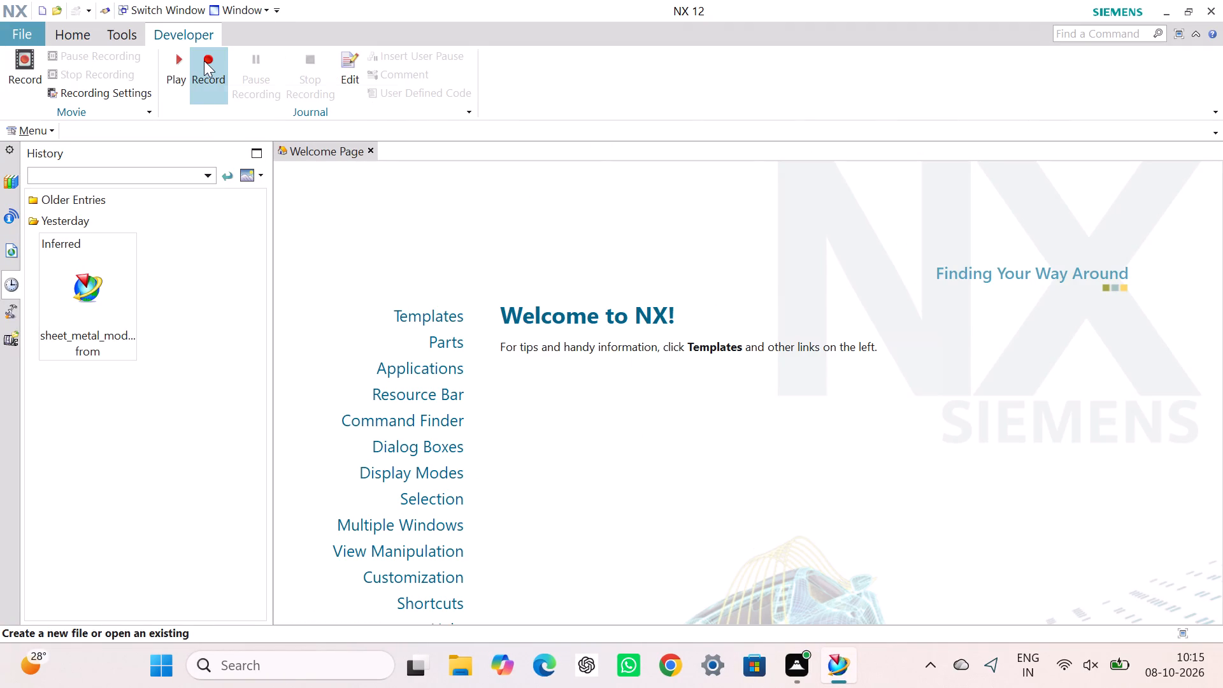
{"action": "left_click", "coordinate": [204, 61]}
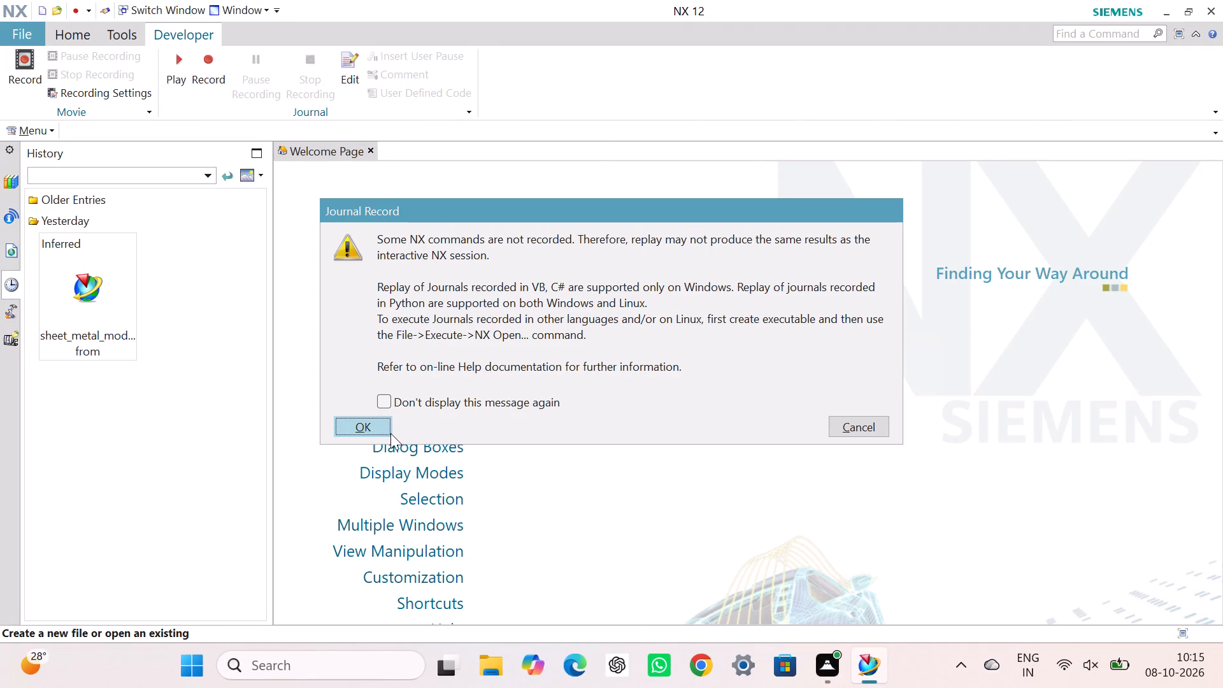
{"action": "left_click", "coordinate": [387, 433]}
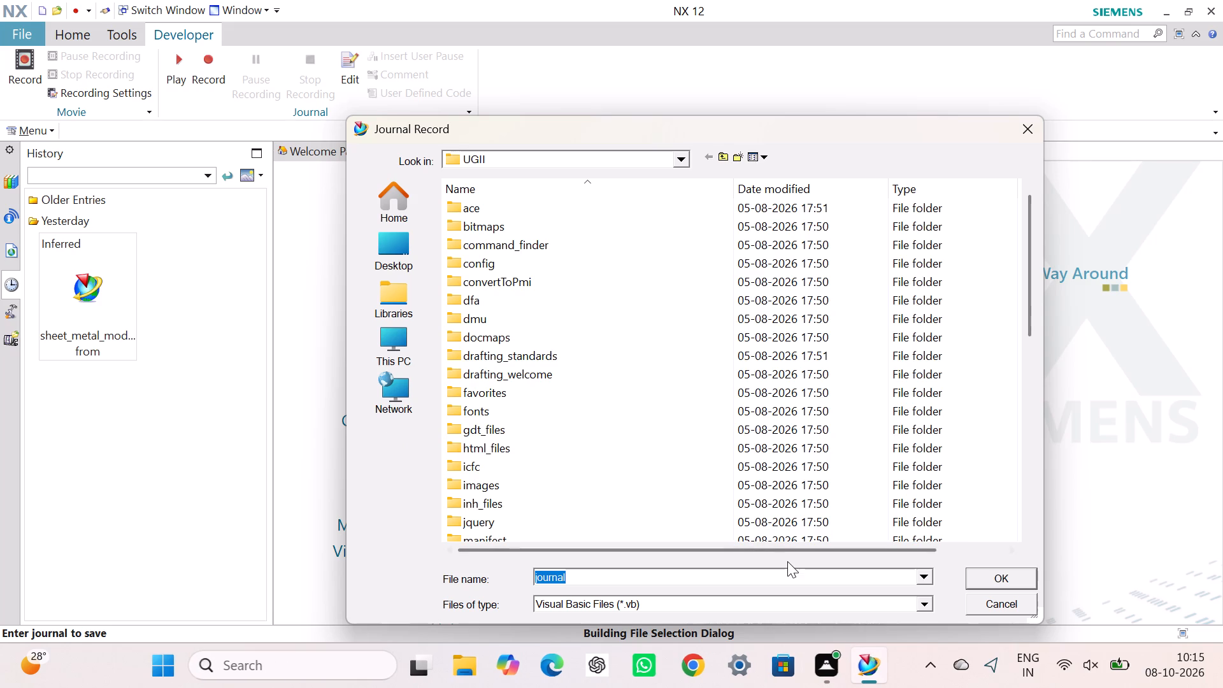
{"action": "left_click", "coordinate": [398, 261]}
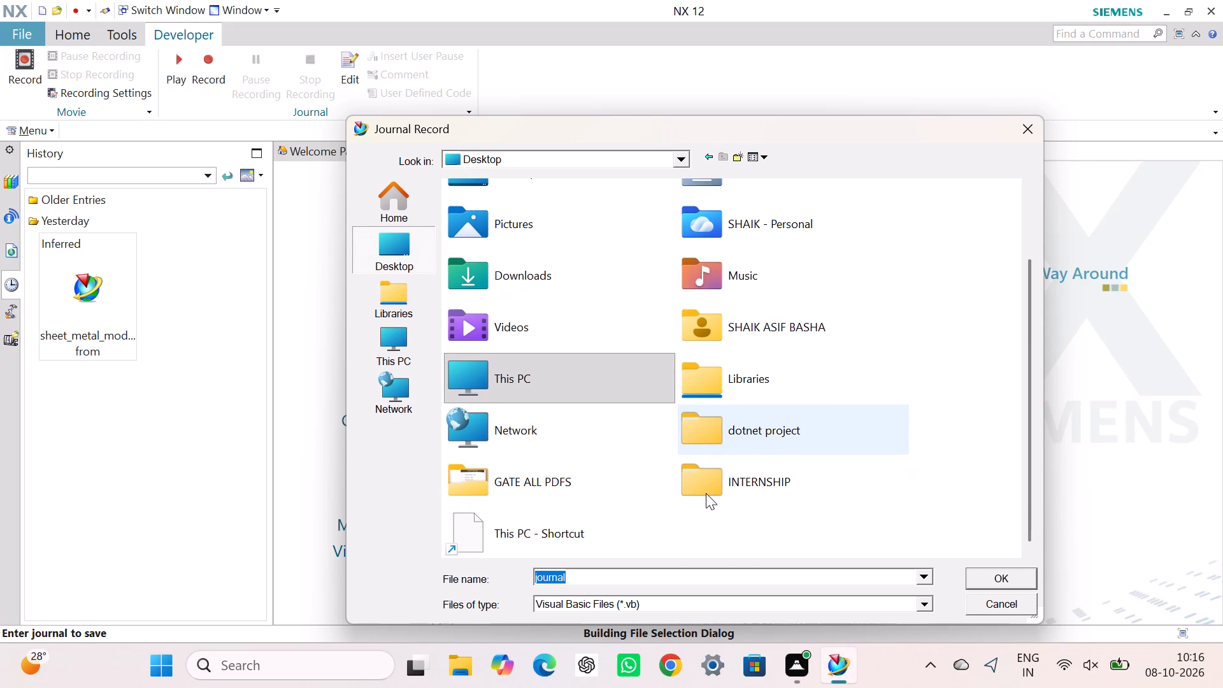
{"action": "double_click", "coordinate": [739, 477]}
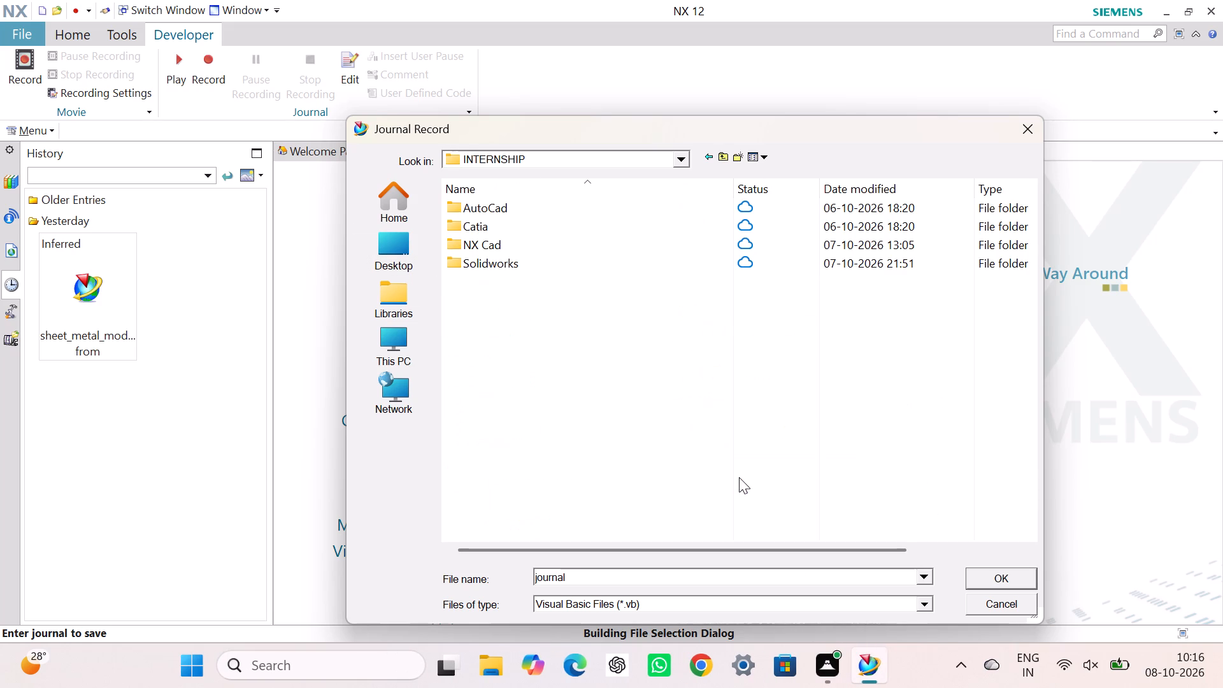
{"action": "double_click", "coordinate": [587, 243]}
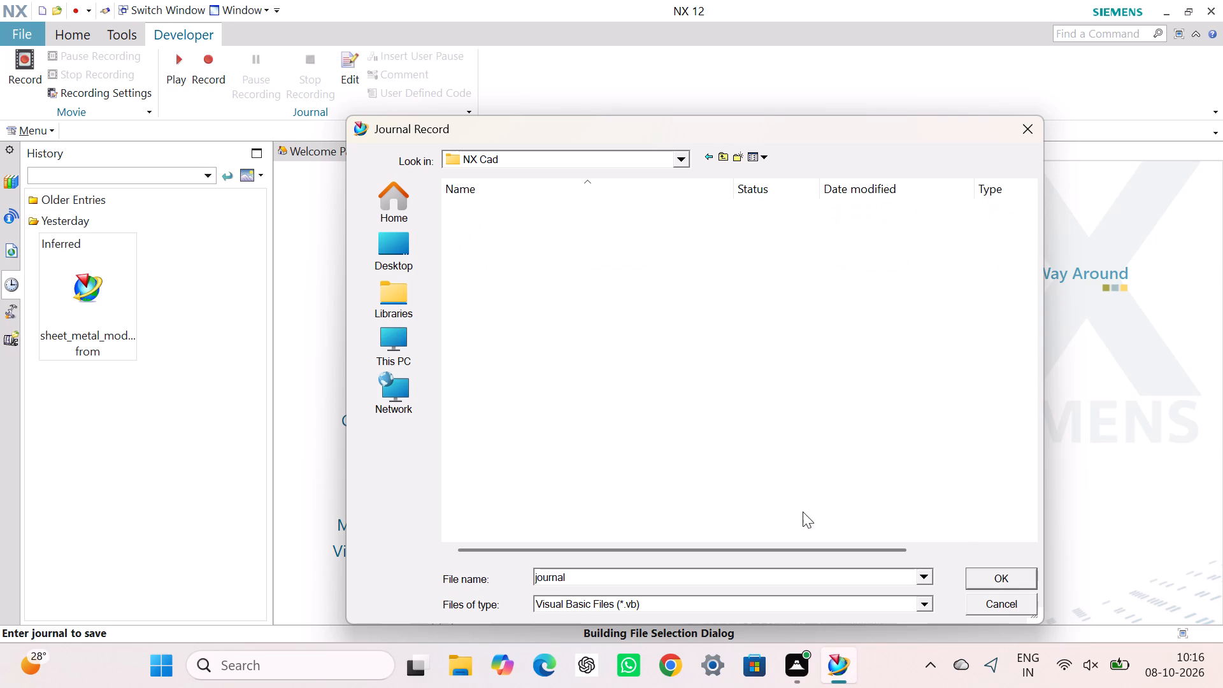
{"action": "left_click", "coordinate": [1020, 571]}
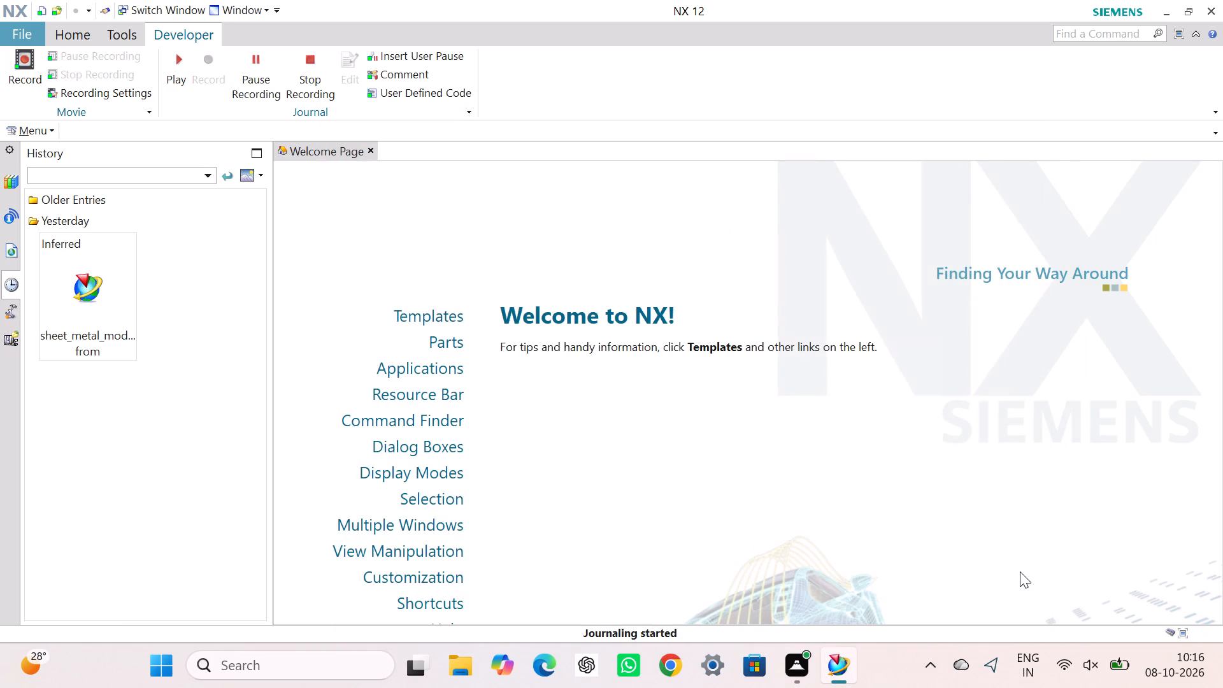
Set up a new part file from the millimetre Model template and name it base.
{"action": "left_click", "coordinate": [27, 37]}
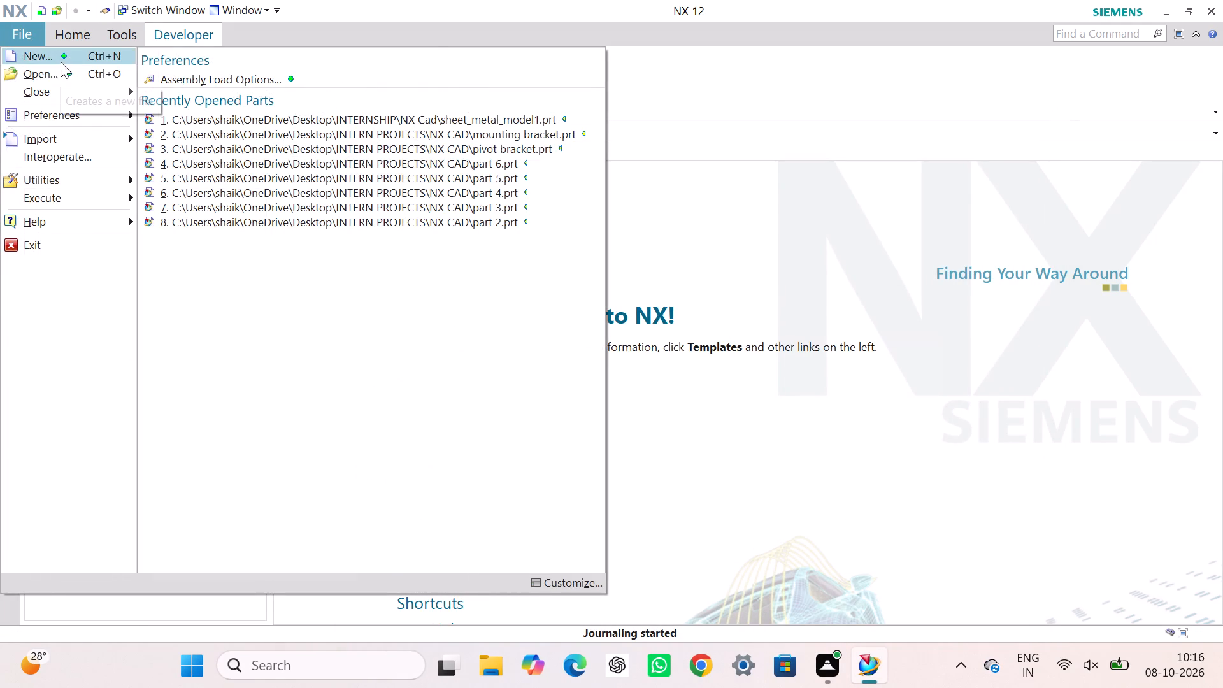
{"action": "left_click", "coordinate": [62, 62]}
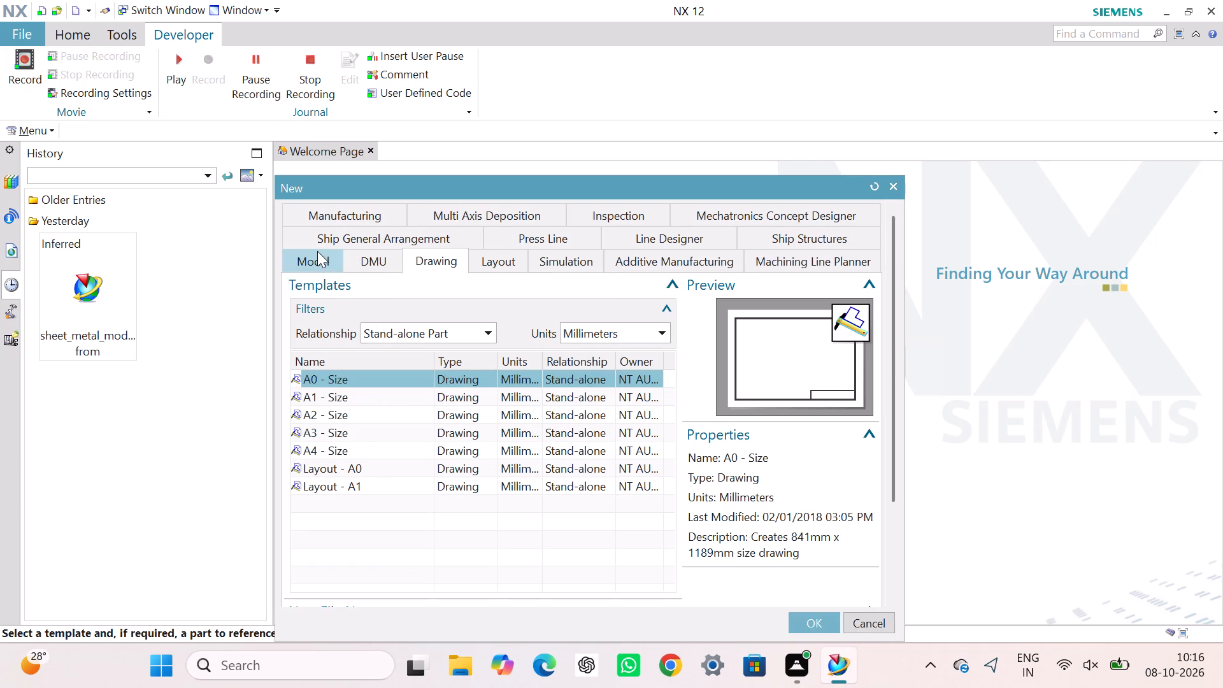
{"action": "left_click", "coordinate": [315, 257]}
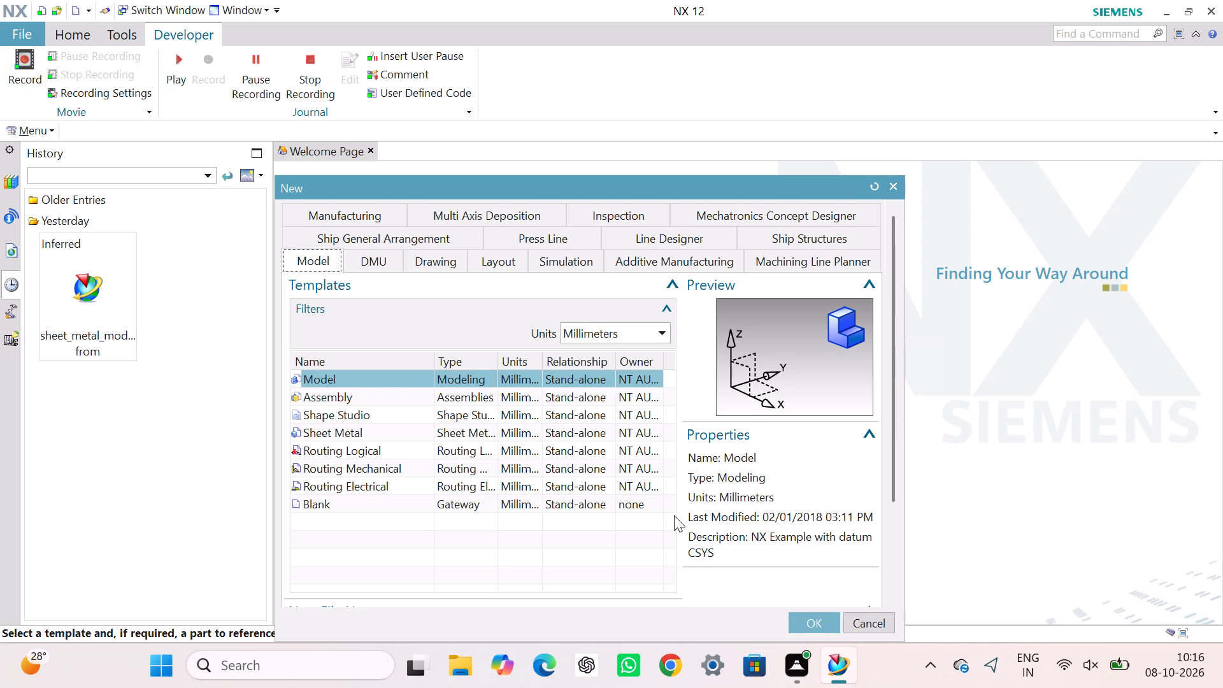
{"action": "scroll", "coordinate": [674, 515], "scroll_direction": "down", "scroll_amount": 2}
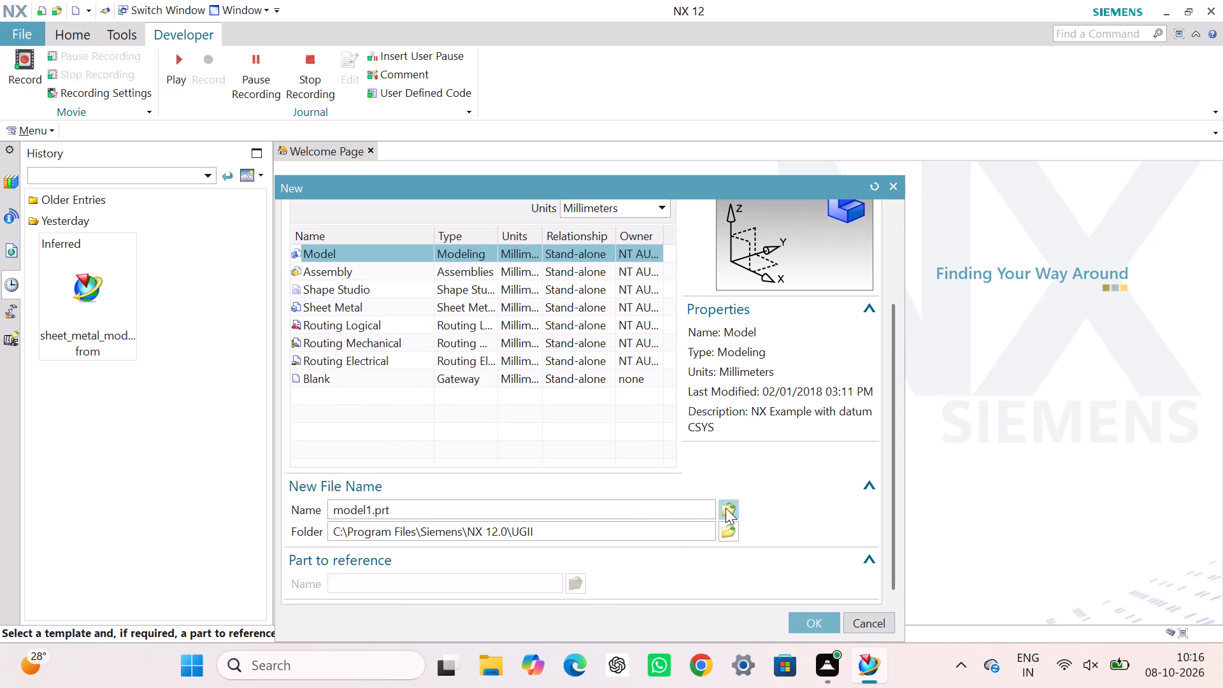
{"action": "left_click", "coordinate": [646, 510]}
{"action": "double_click", "coordinate": [646, 510]}
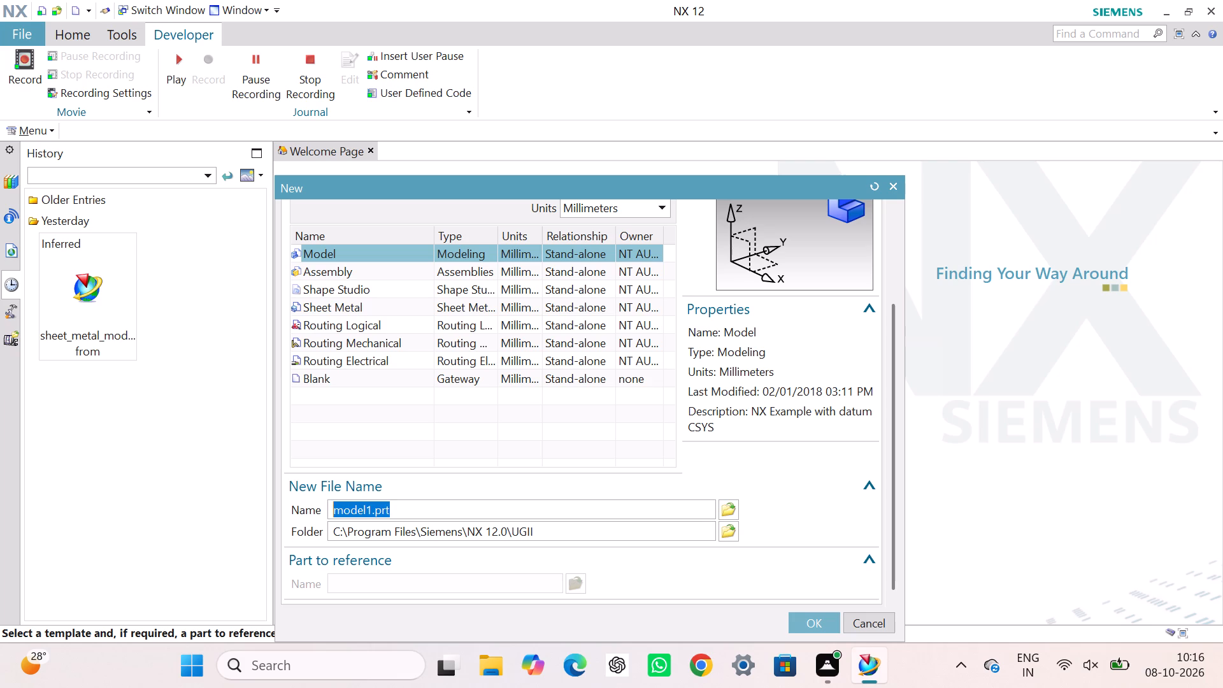
{"action": "type", "text": "base"}
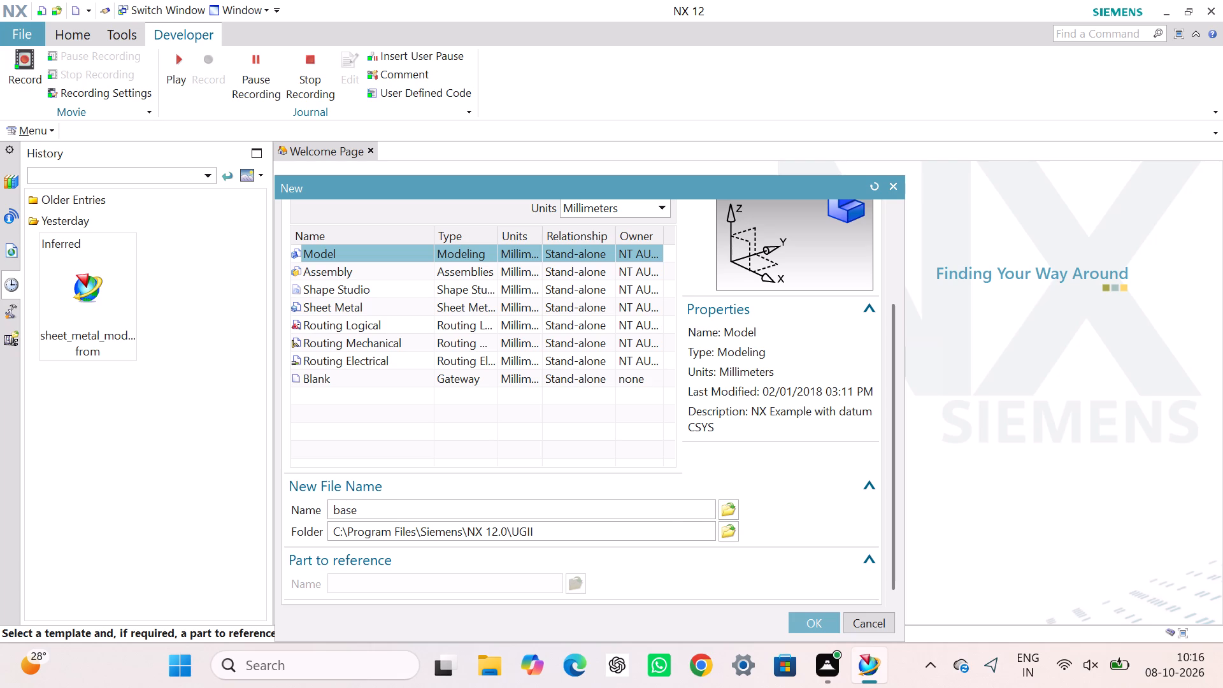
Set the new part's folder to Desktop\INTERNSHIP\NX Cad and create the file.
{"action": "left_click", "coordinate": [678, 536]}
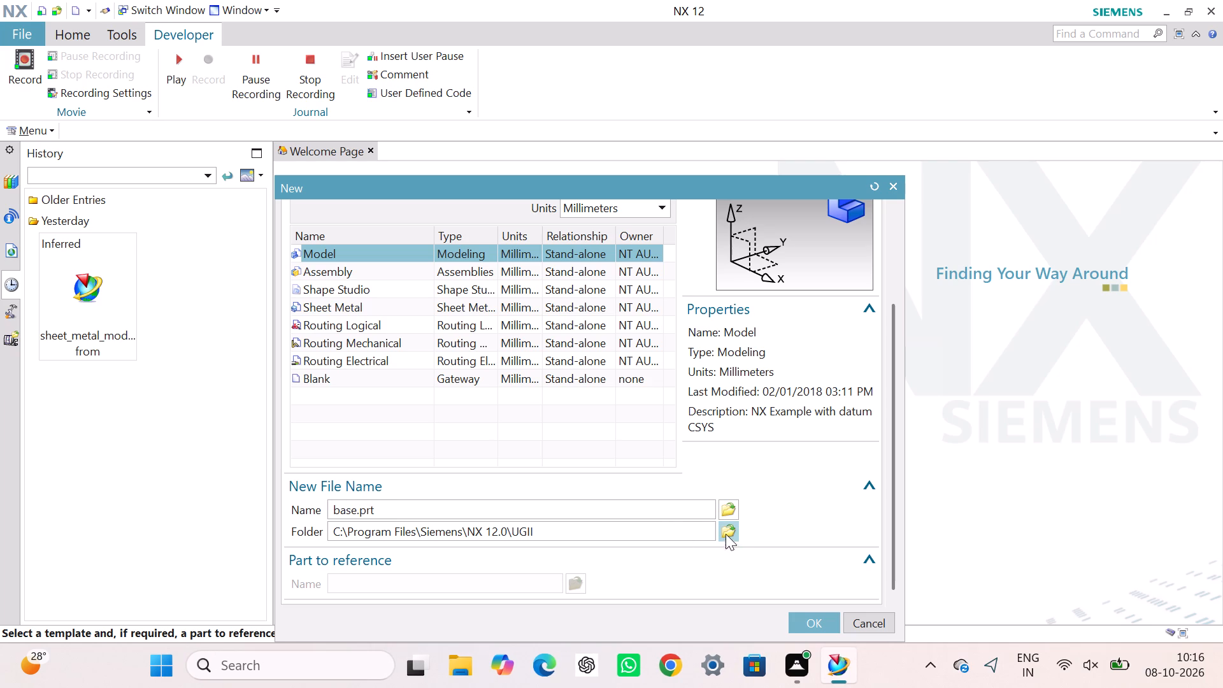
{"action": "left_click", "coordinate": [733, 533]}
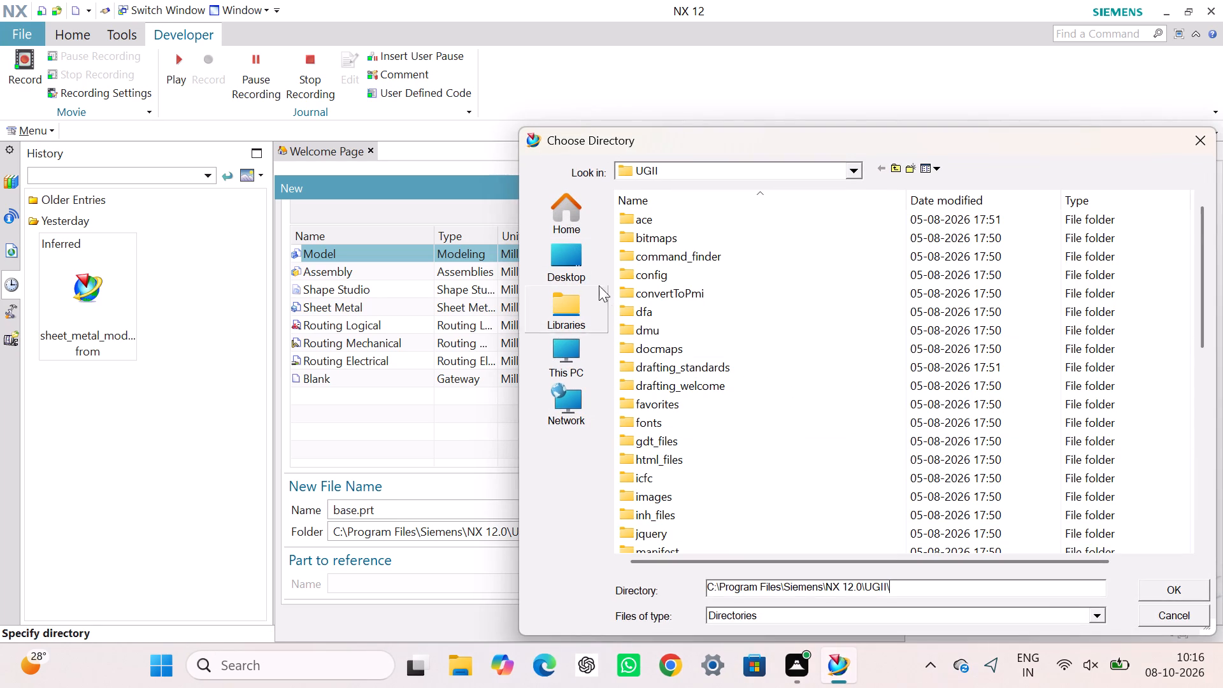
{"action": "left_click", "coordinate": [573, 252]}
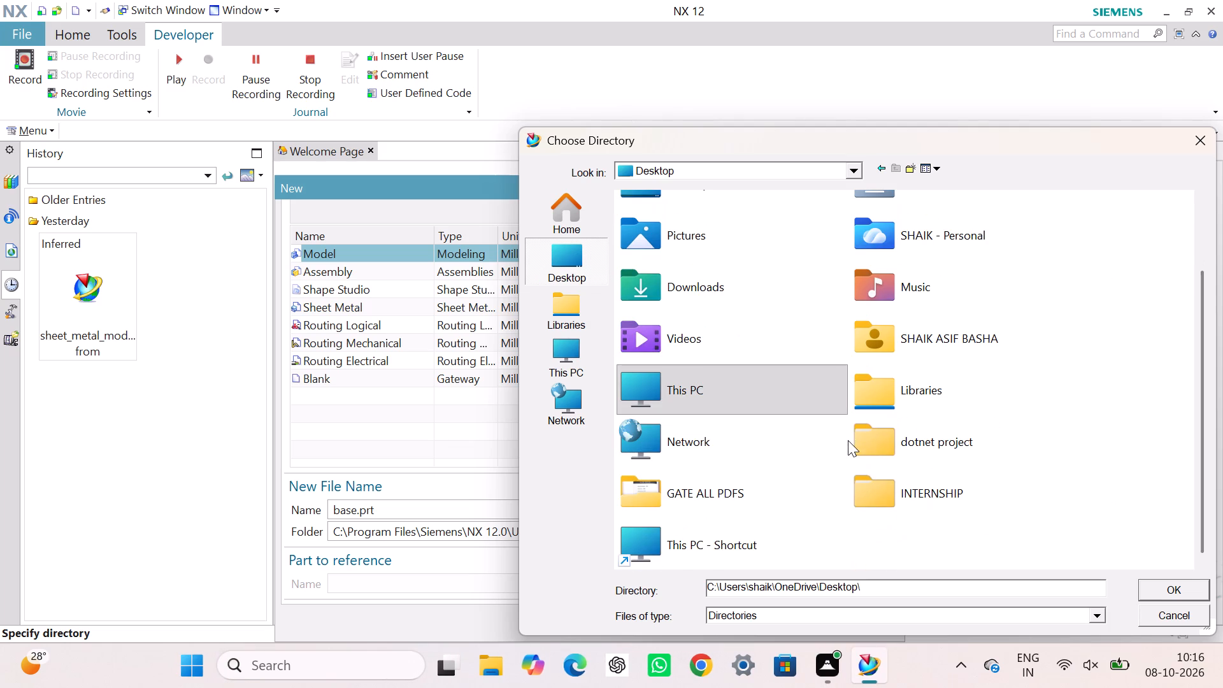
{"action": "double_click", "coordinate": [933, 480]}
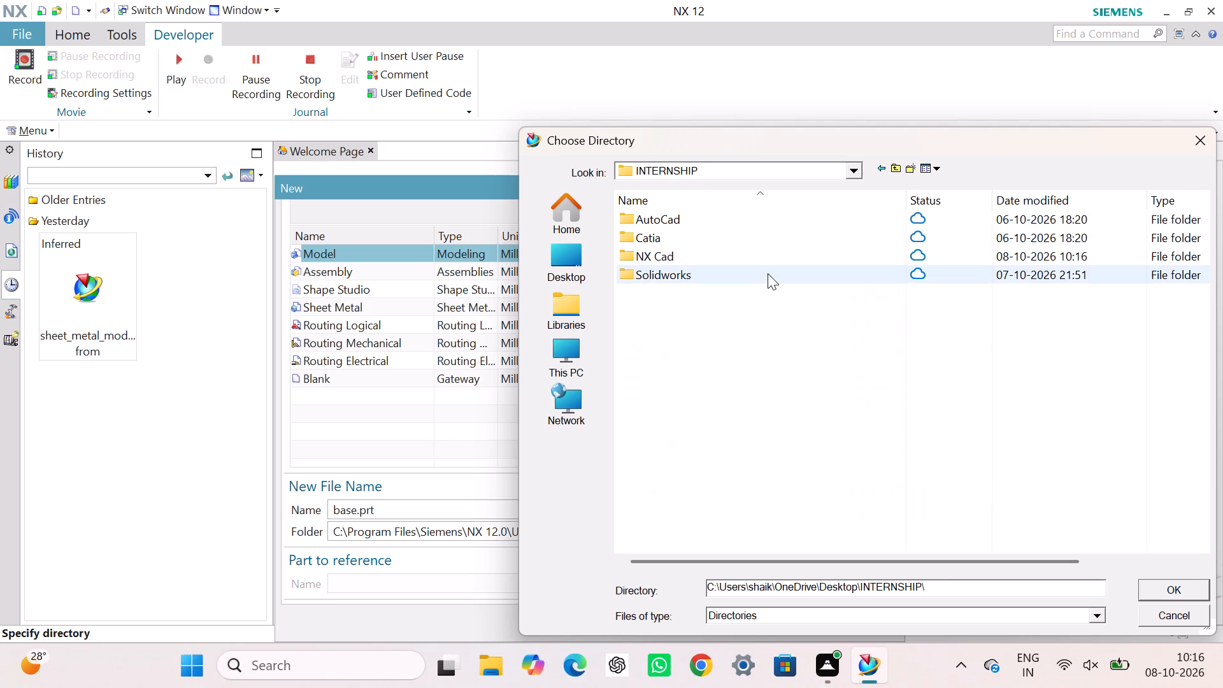
{"action": "double_click", "coordinate": [787, 259]}
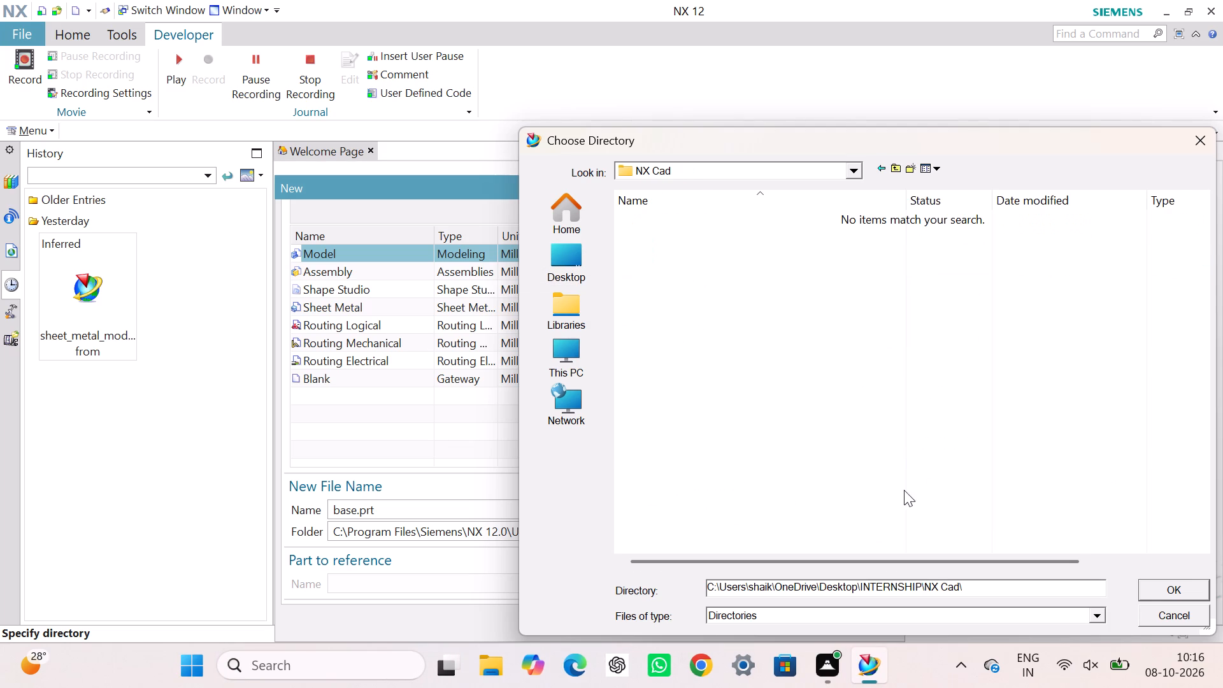
{"action": "left_click", "coordinate": [1170, 589]}
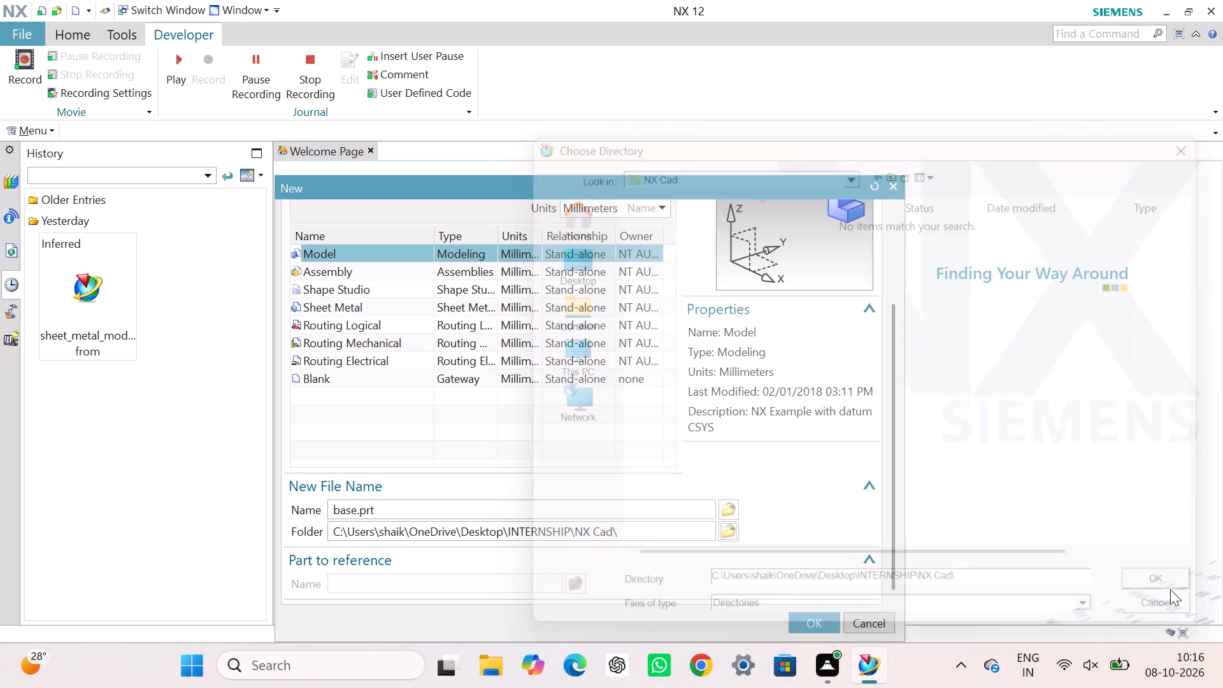
{"action": "scroll", "coordinate": [839, 533], "scroll_direction": "down", "scroll_amount": 6}
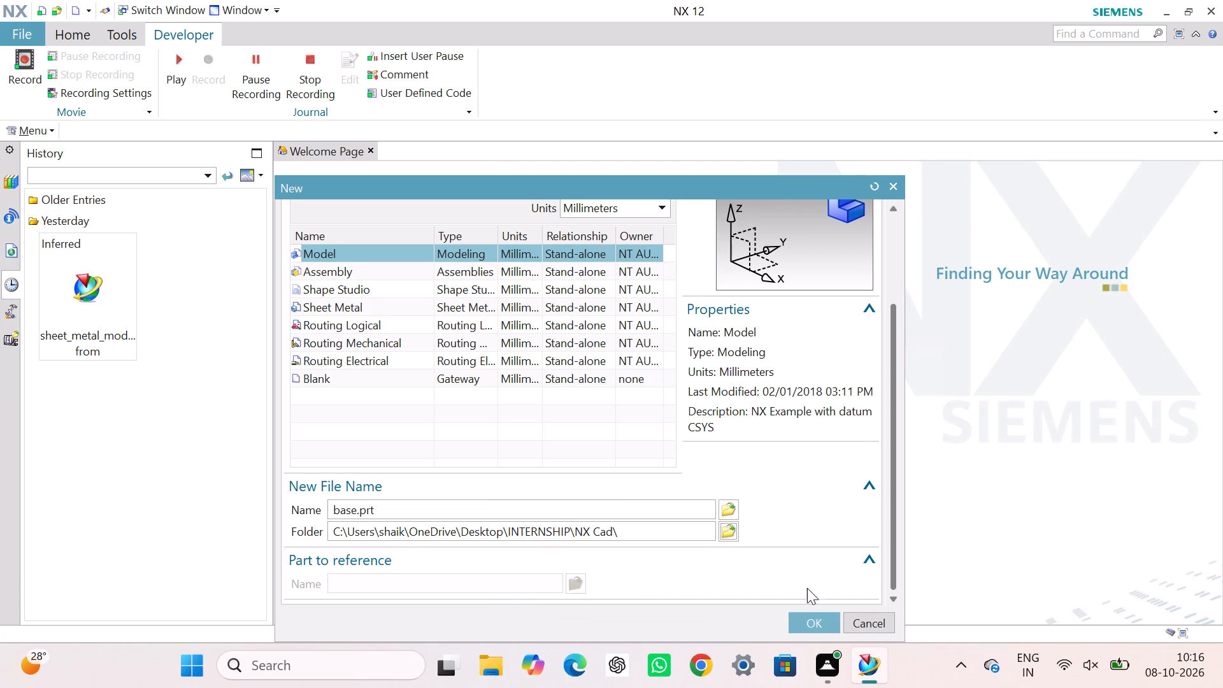
{"action": "left_click", "coordinate": [813, 620]}
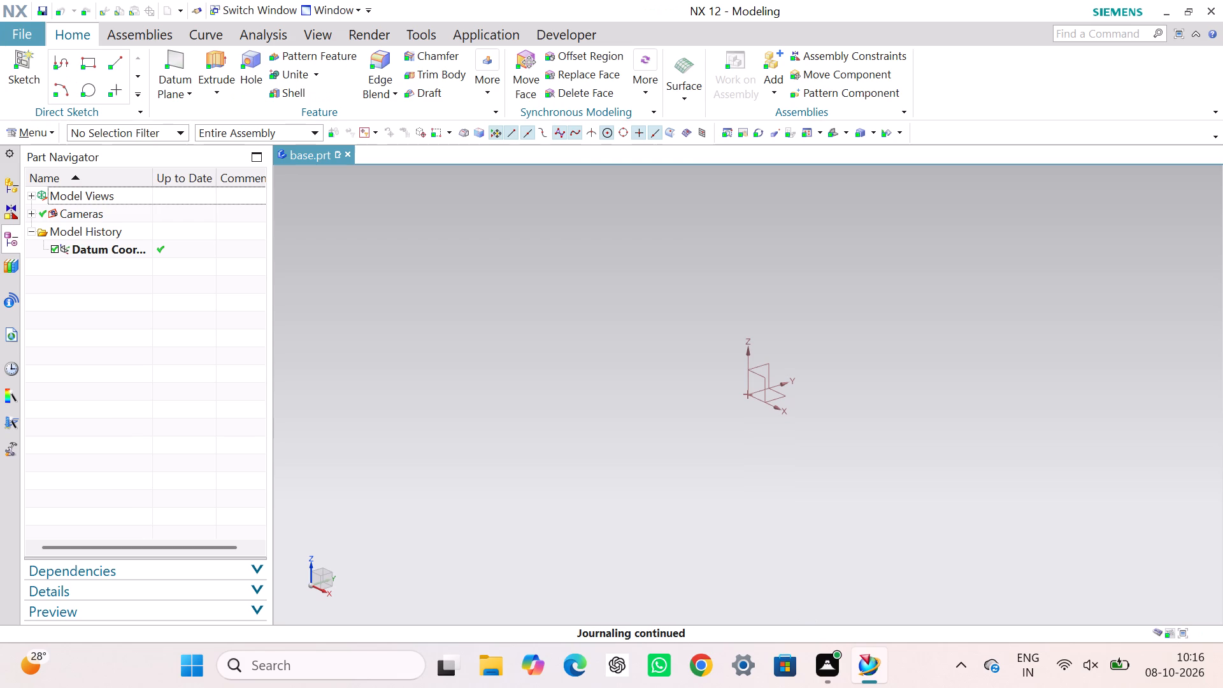
Create a sketch in the task environment on the horizontal XY plane, keeping the On Plane type and inferred plane method.
{"action": "left_click", "coordinate": [45, 134]}
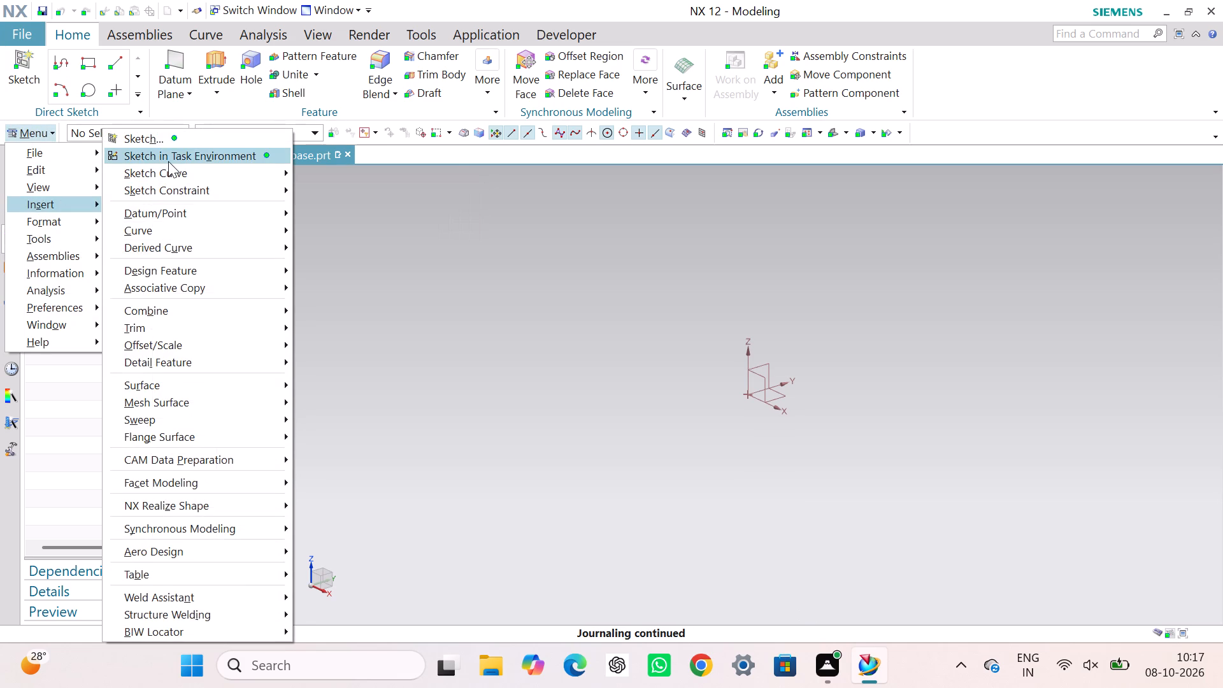
{"action": "left_click", "coordinate": [171, 161]}
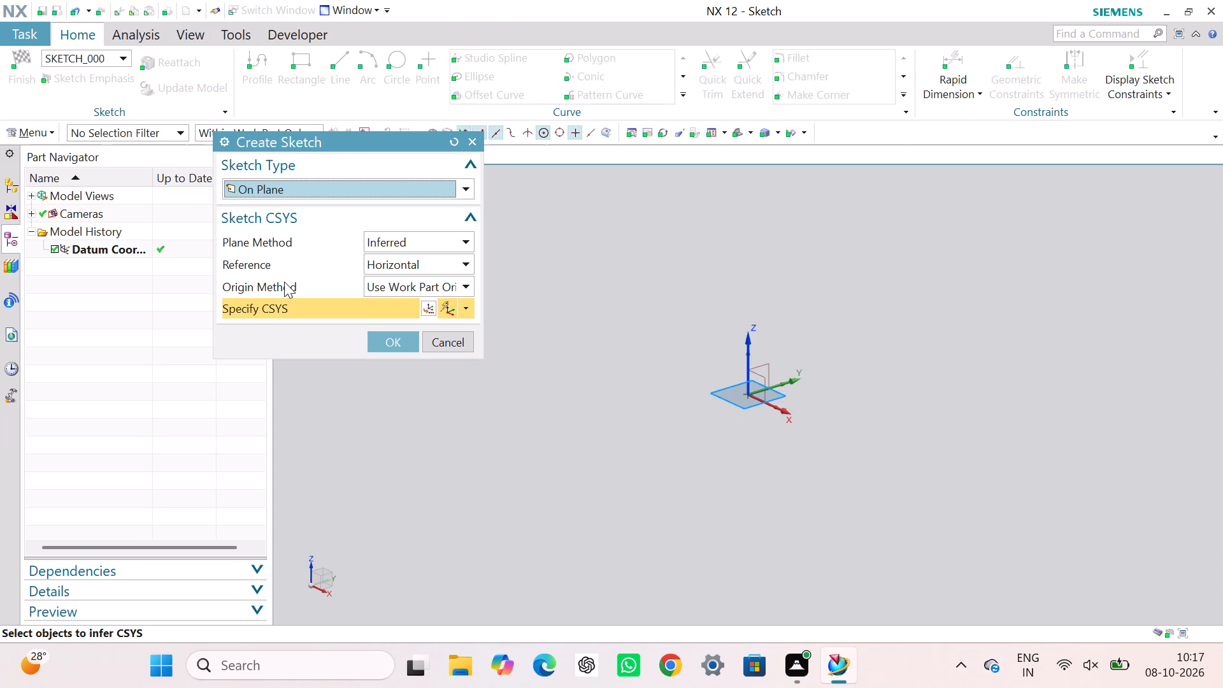
{"action": "left_click", "coordinate": [385, 340]}
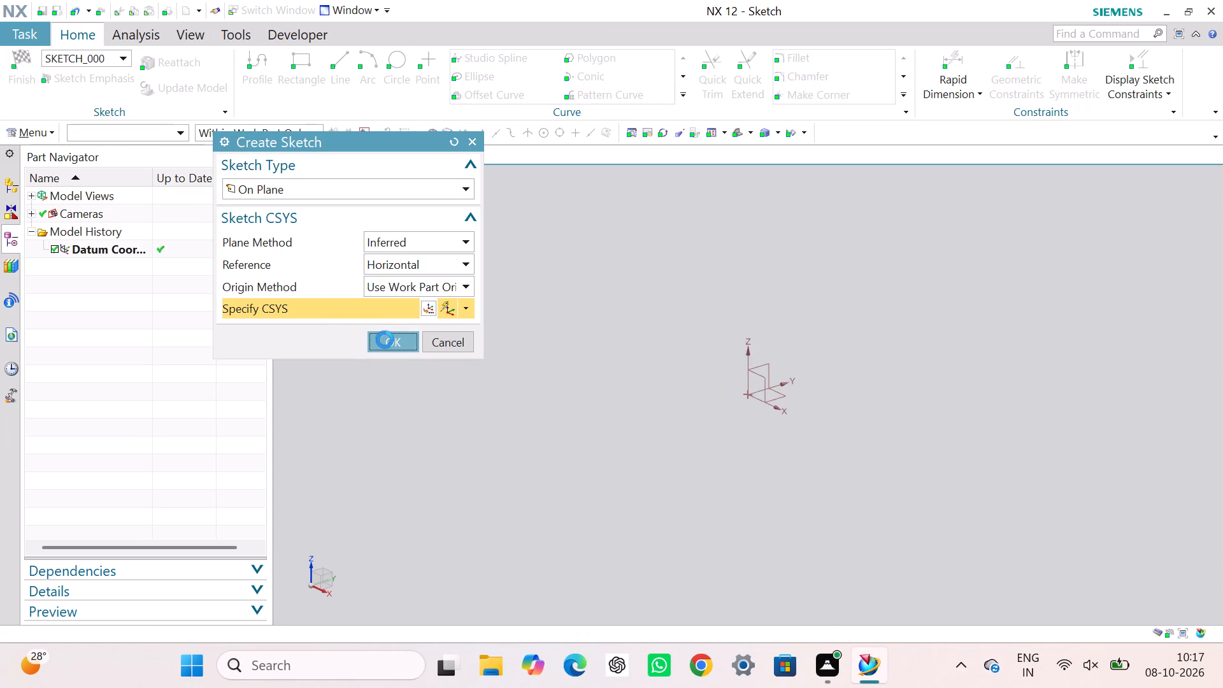
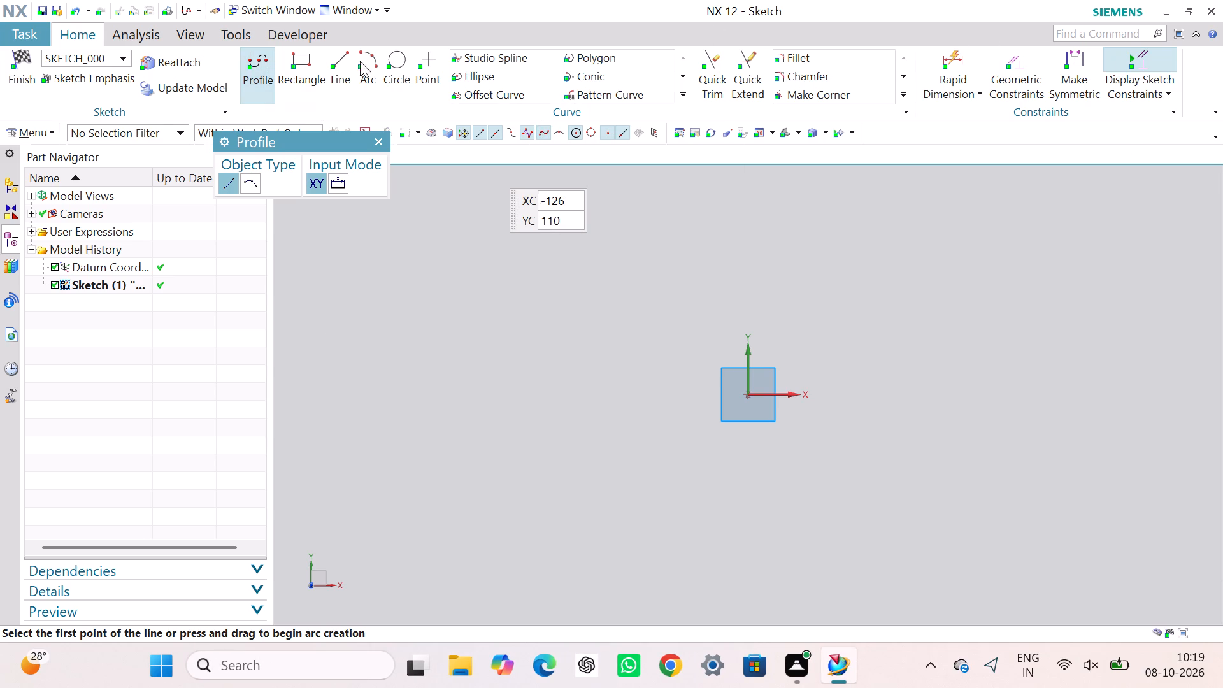
Sketch a two-point rectangle about 182 mm wide and 94 mm high around the sketch origin.
{"action": "left_click", "coordinate": [297, 58]}
{"action": "left_click", "coordinate": [593, 282]}
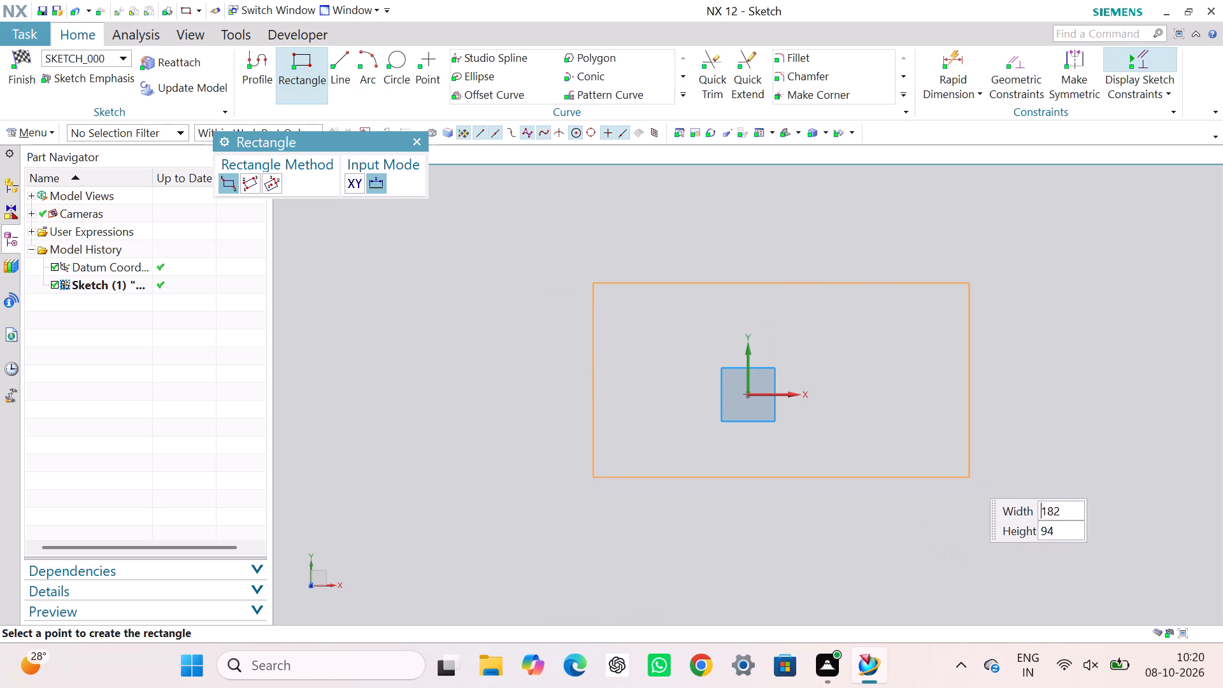
{"action": "left_click", "coordinate": [969, 477]}
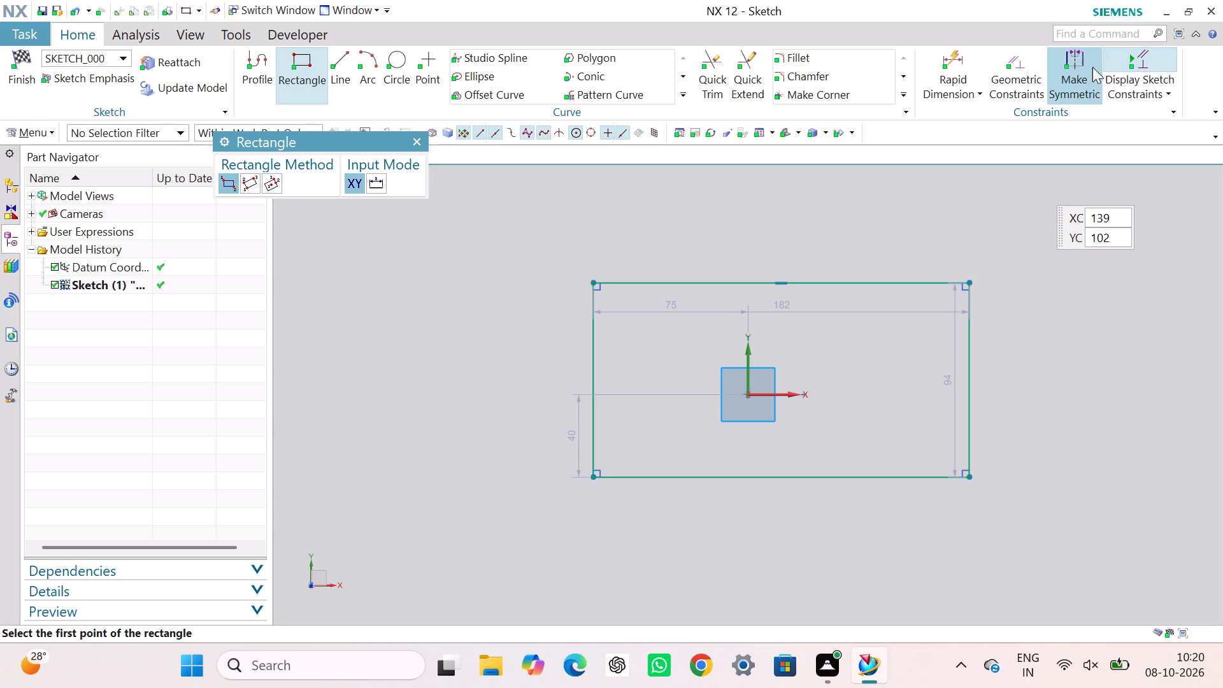
Make the rectangle's two vertical sides symmetric about the Y axis.
{"action": "left_click", "coordinate": [1069, 58]}
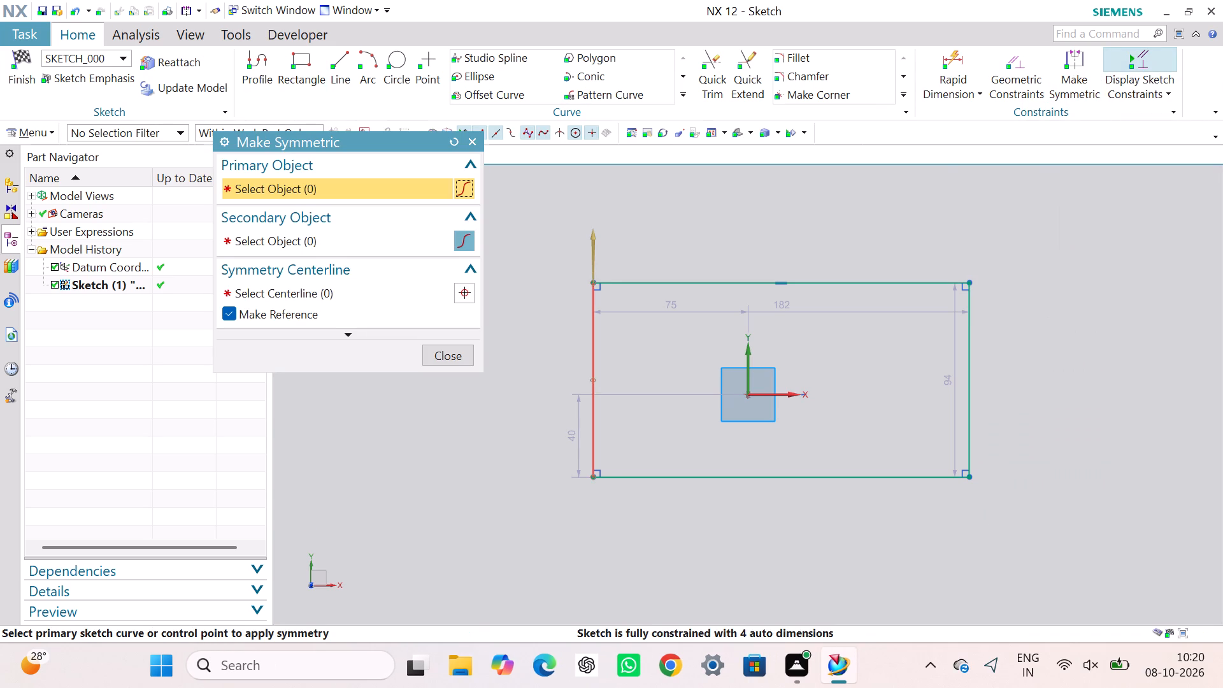
{"action": "left_click", "coordinate": [599, 341]}
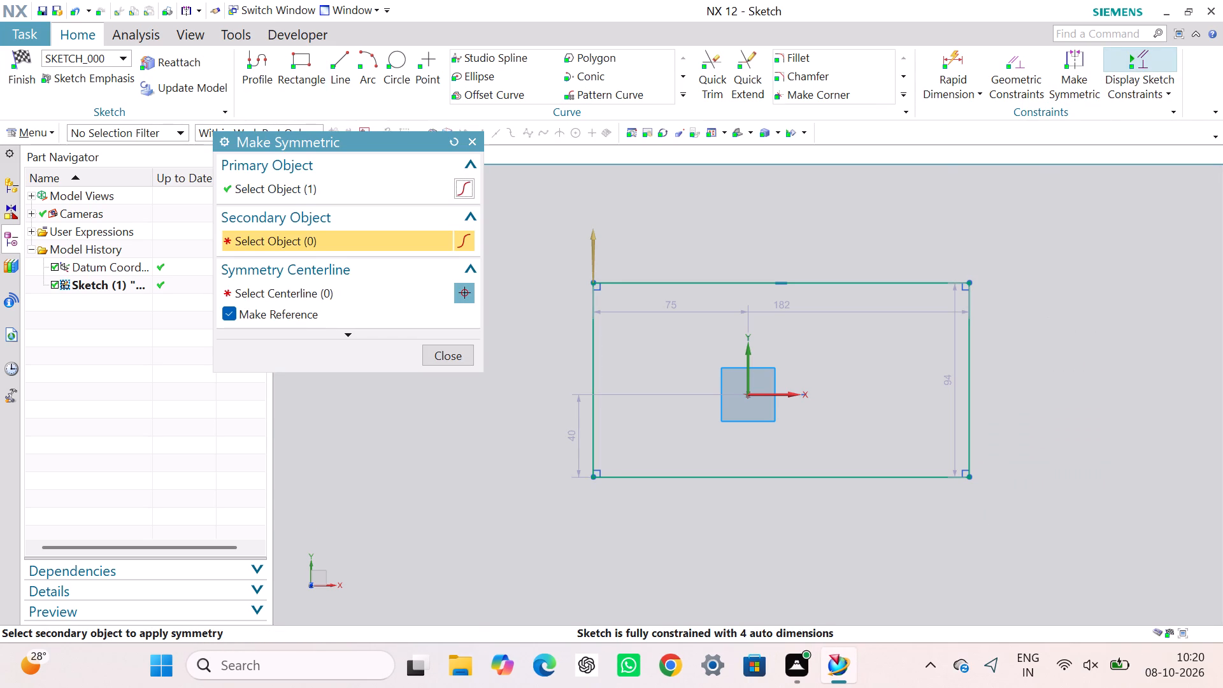
{"action": "left_click", "coordinate": [974, 320]}
{"action": "left_click", "coordinate": [749, 347]}
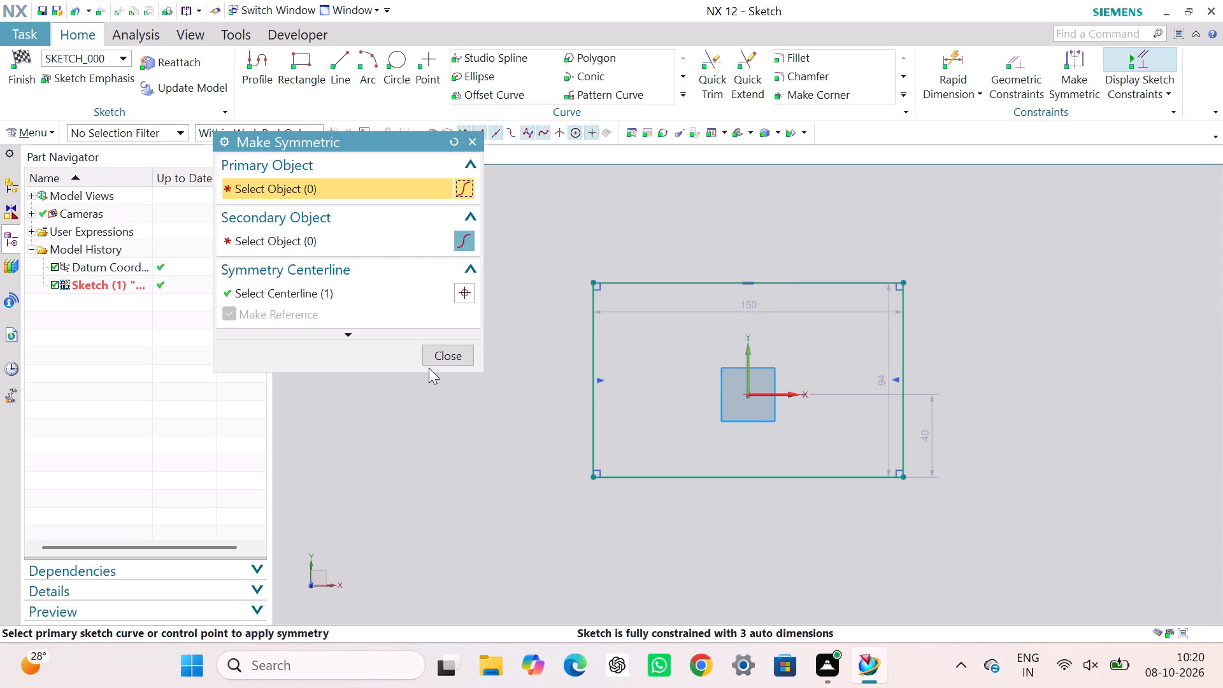
{"action": "left_click", "coordinate": [439, 352]}
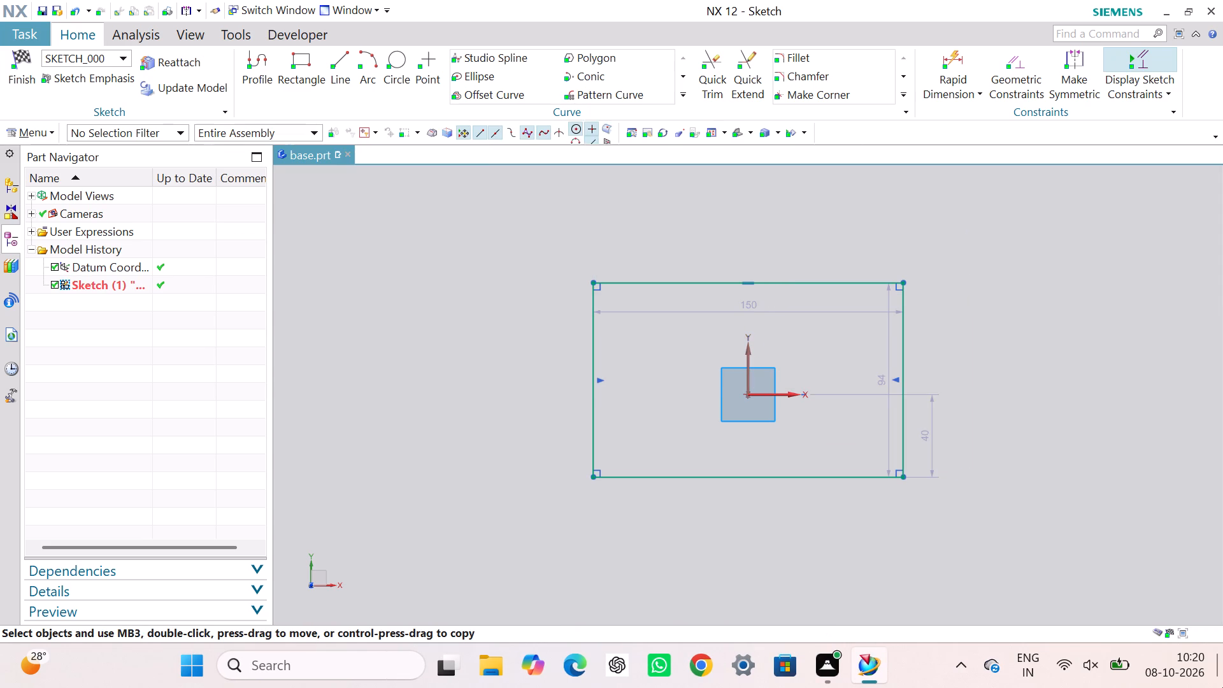
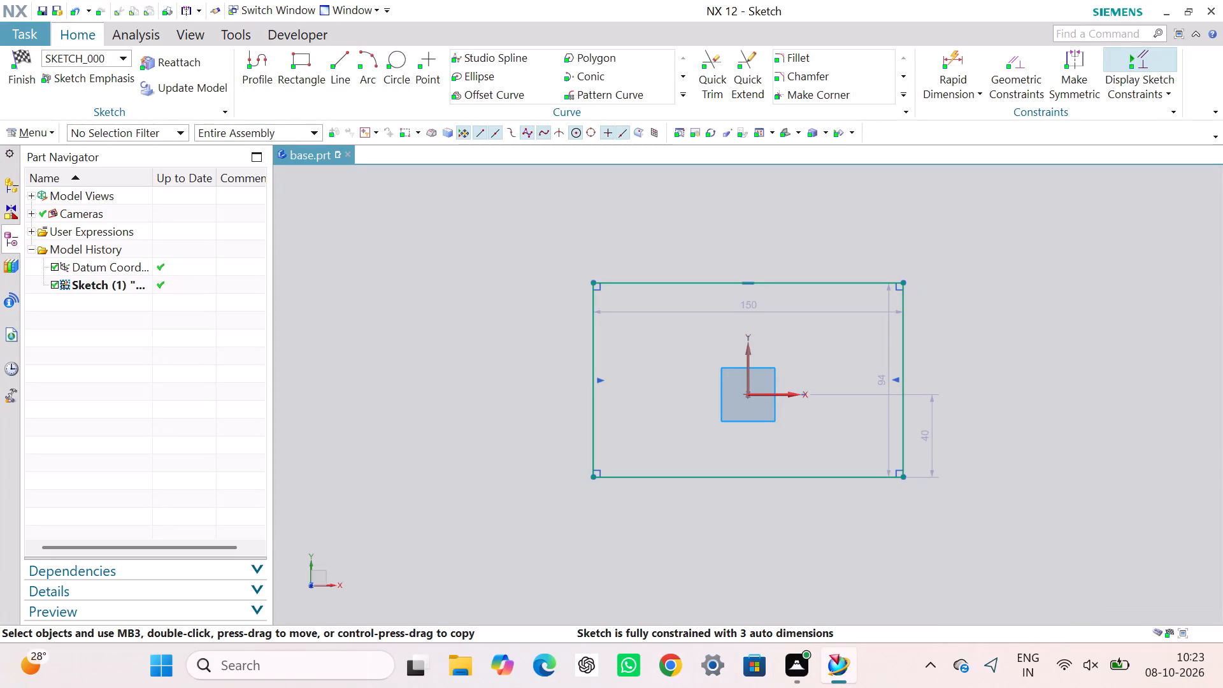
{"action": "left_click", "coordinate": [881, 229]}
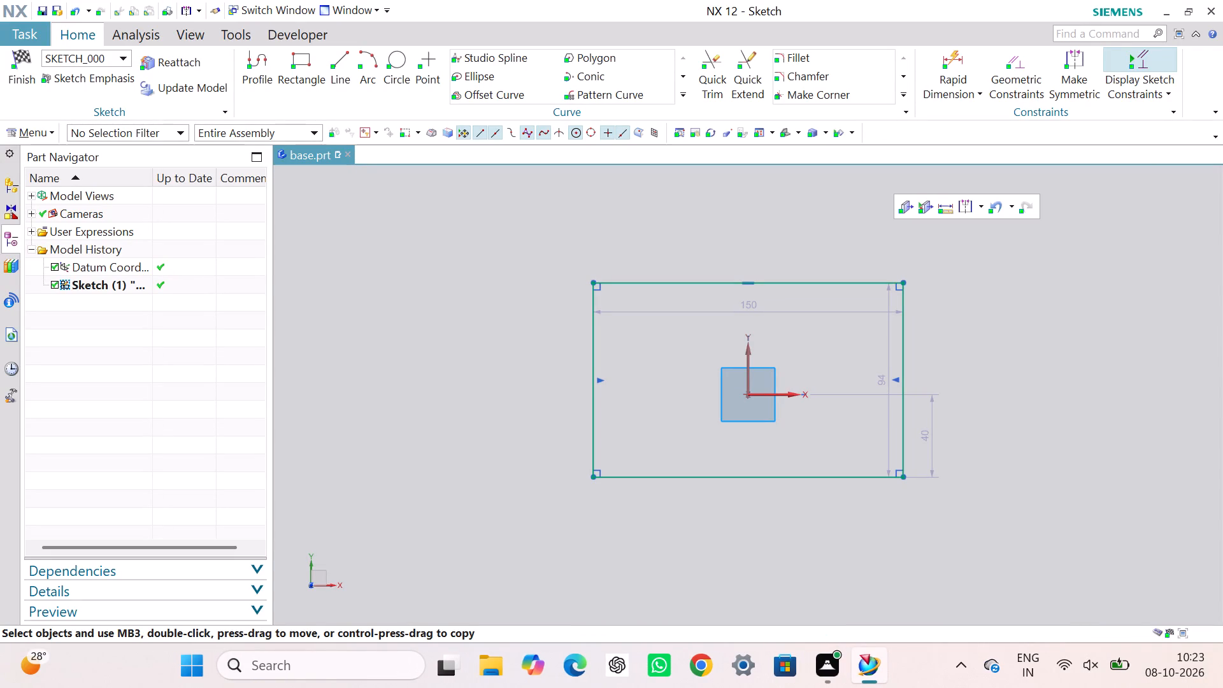
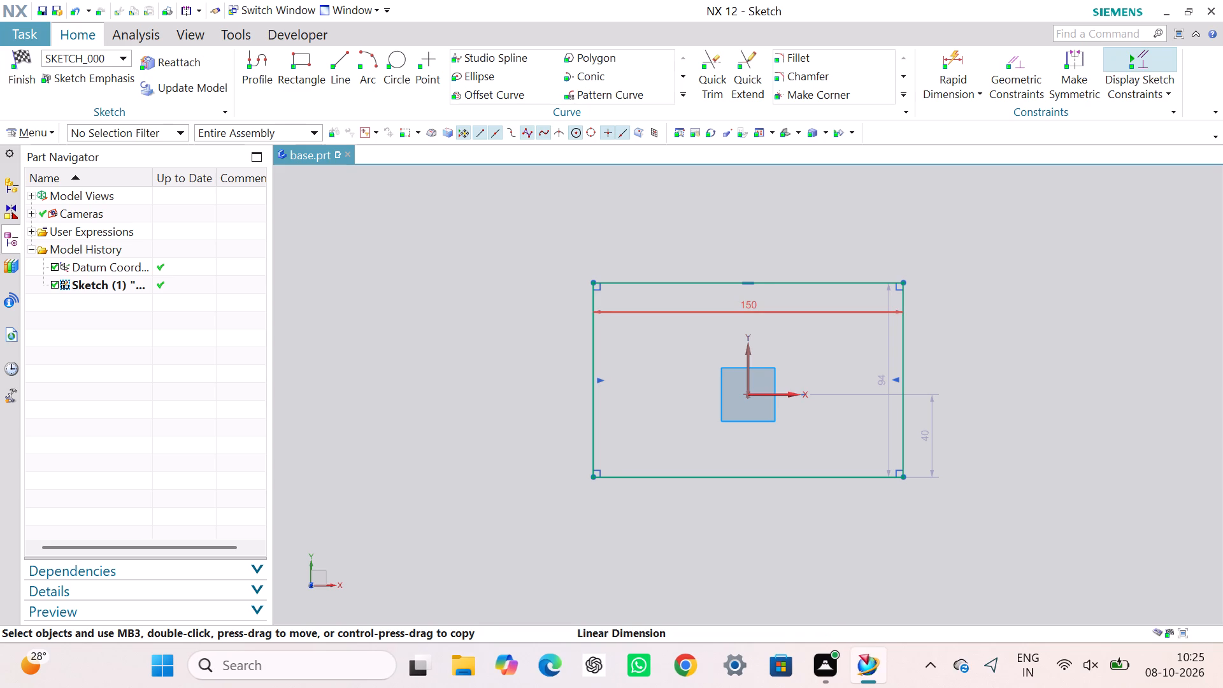
Reposition the rectangle's horizontal width dimension outside the profile, above its upper edge and centred along it.
{"action": "left_click_drag", "start_coordinate": [662, 308], "coordinate": [666, 247]}
{"action": "left_click_drag", "start_coordinate": [666, 247], "coordinate": [685, 247]}
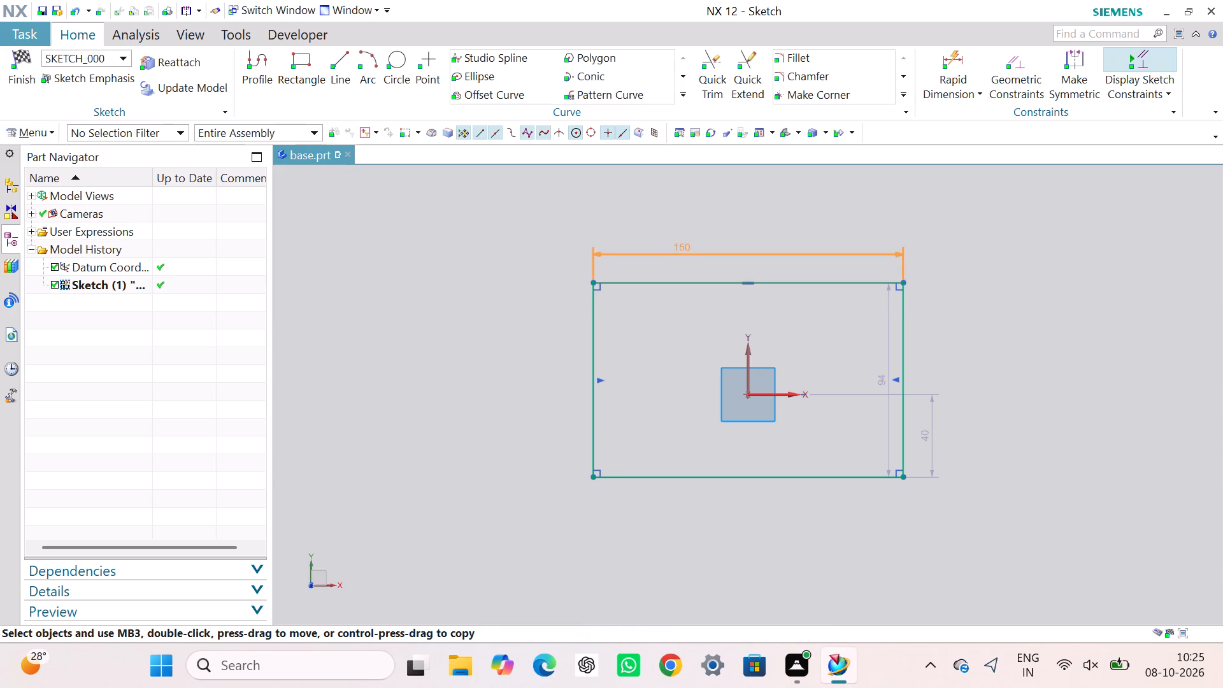
{"action": "left_click_drag", "start_coordinate": [685, 247], "coordinate": [720, 241]}
{"action": "left_click_drag", "start_coordinate": [720, 241], "coordinate": [729, 240]}
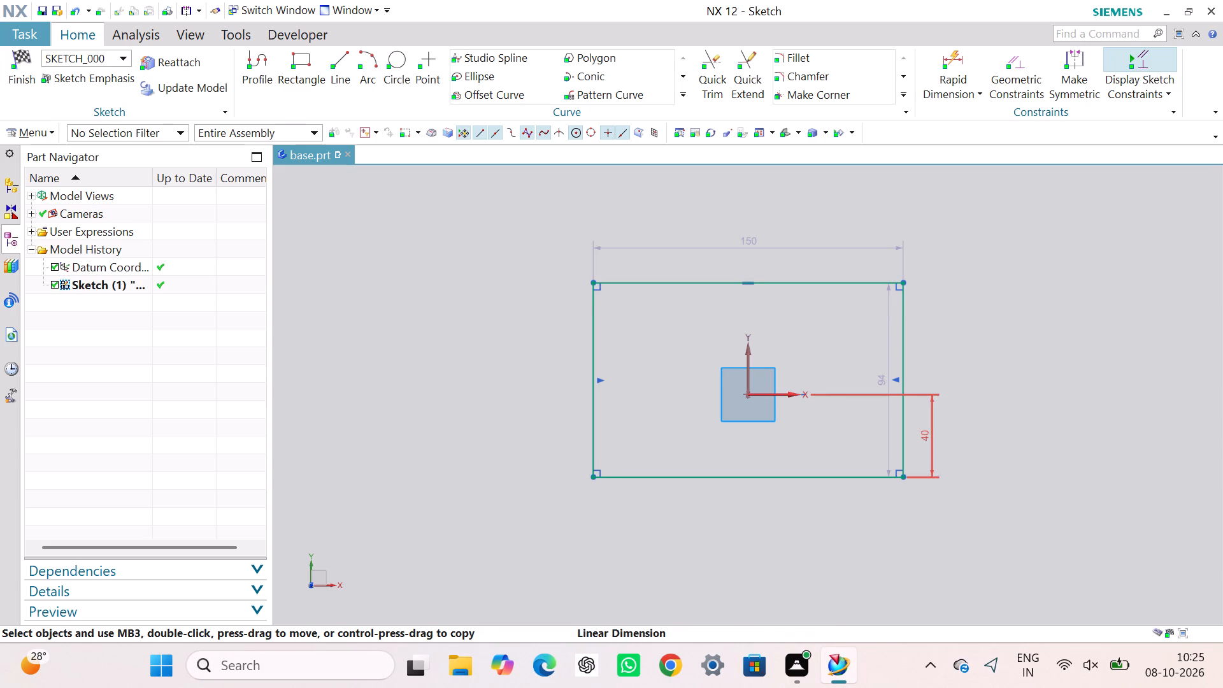
Reposition the rectangle's full-height dimension outside the profile, beyond its right edge and the 40 dimension.
{"action": "left_click_drag", "start_coordinate": [880, 376], "coordinate": [894, 375]}
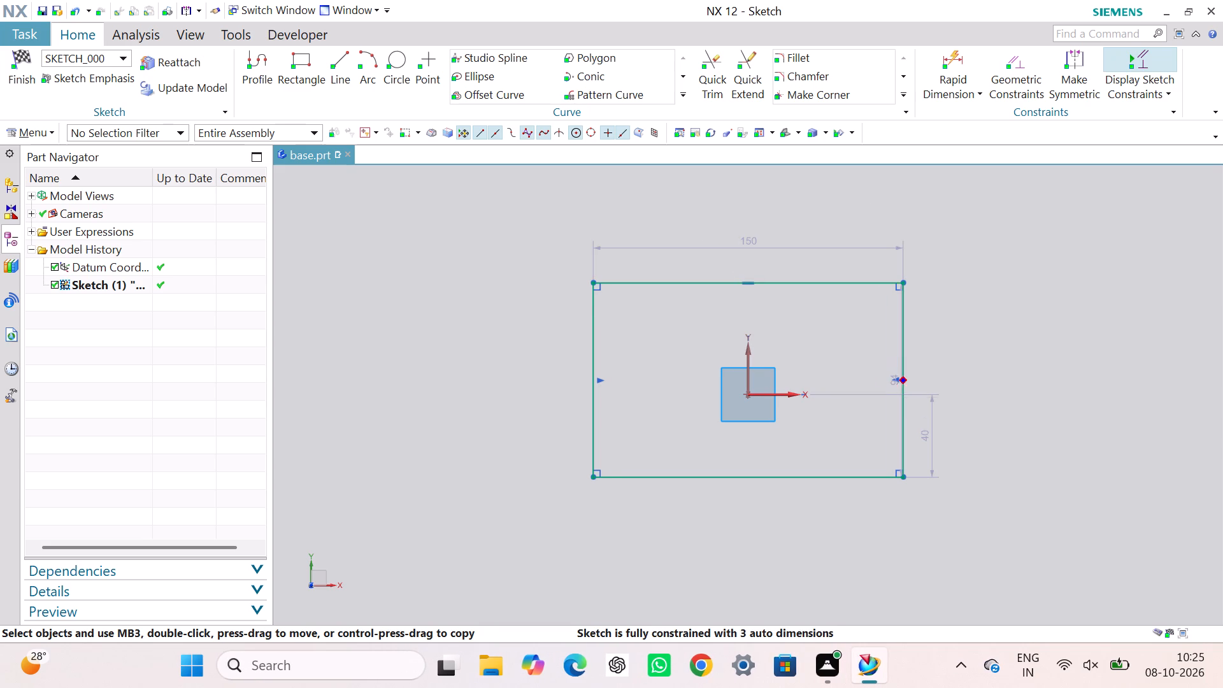
{"action": "left_click_drag", "start_coordinate": [917, 373], "coordinate": [897, 380]}
{"action": "left_click", "coordinate": [1010, 389]}
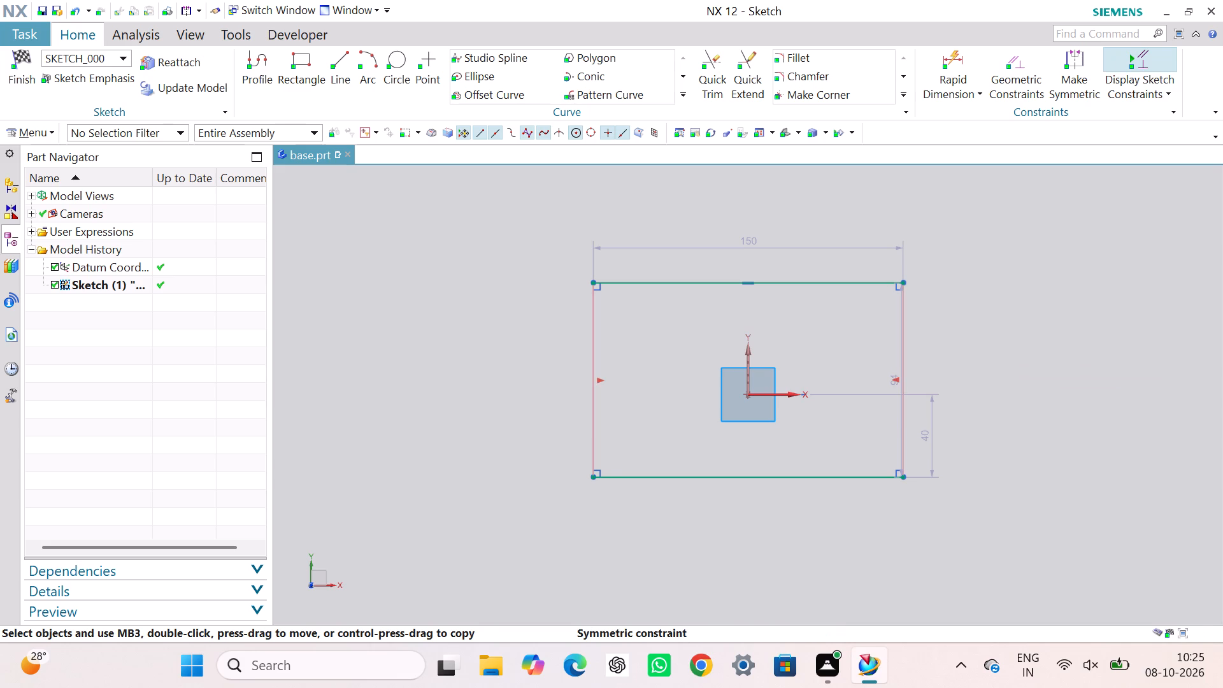
{"action": "left_click_drag", "start_coordinate": [894, 390], "coordinate": [945, 386]}
{"action": "left_click", "coordinate": [1031, 415]}
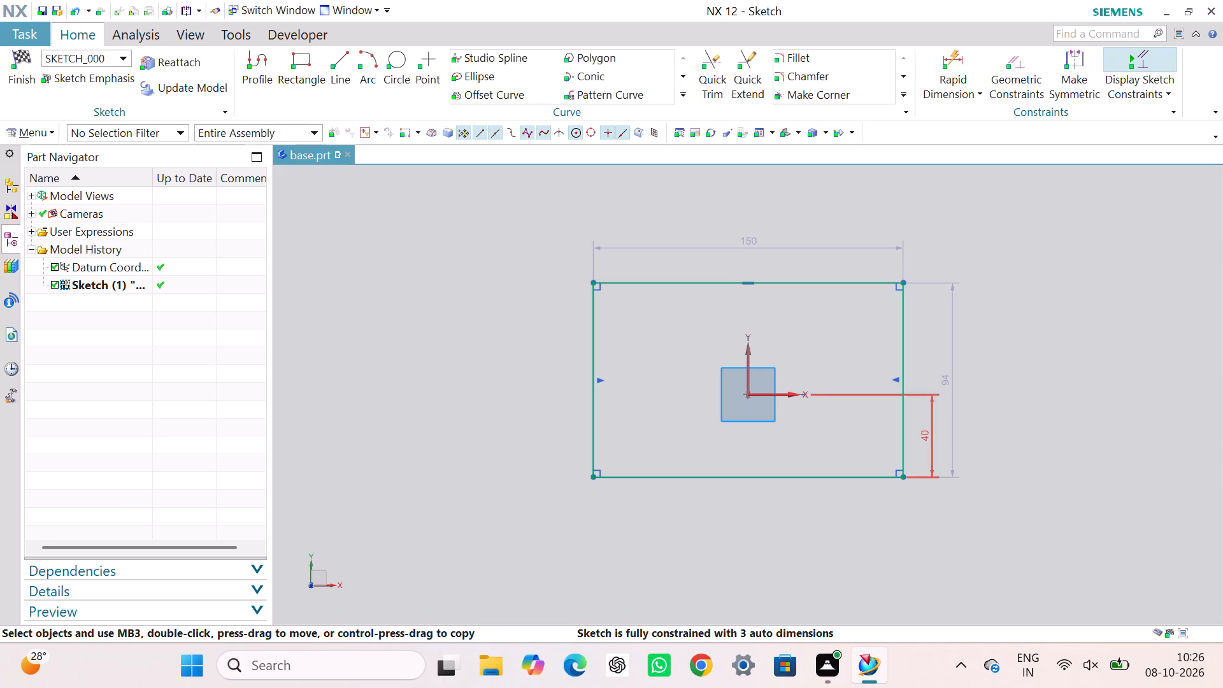
{"action": "left_click", "coordinate": [1016, 405]}
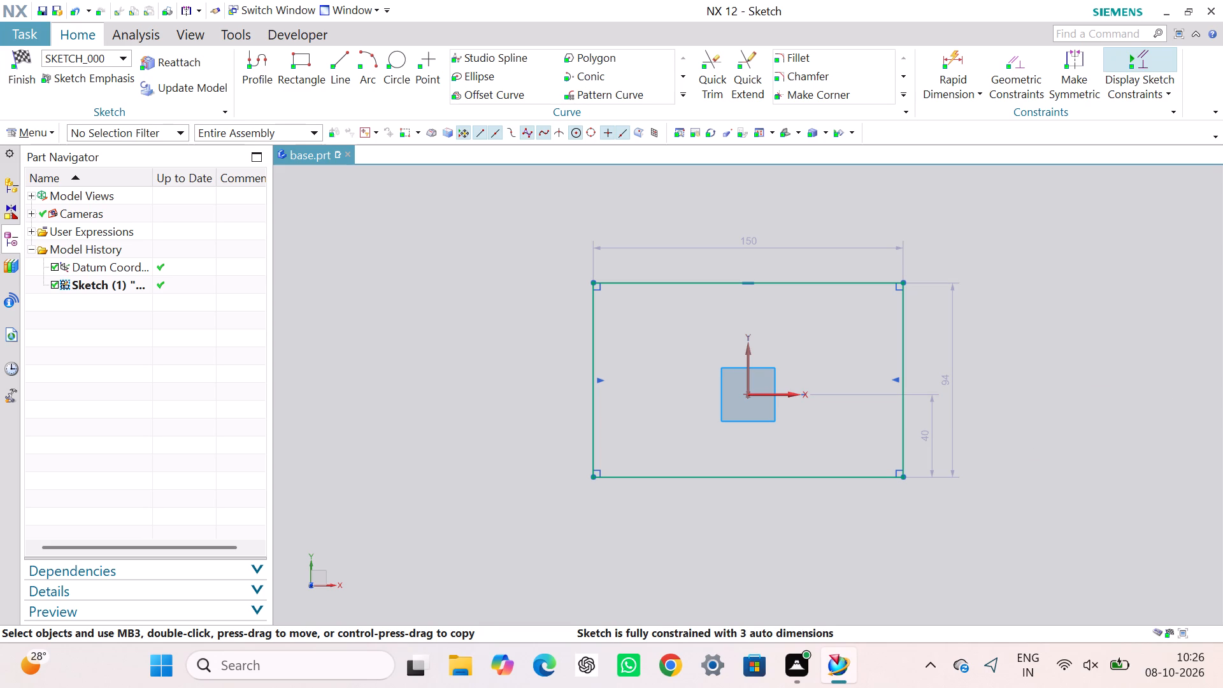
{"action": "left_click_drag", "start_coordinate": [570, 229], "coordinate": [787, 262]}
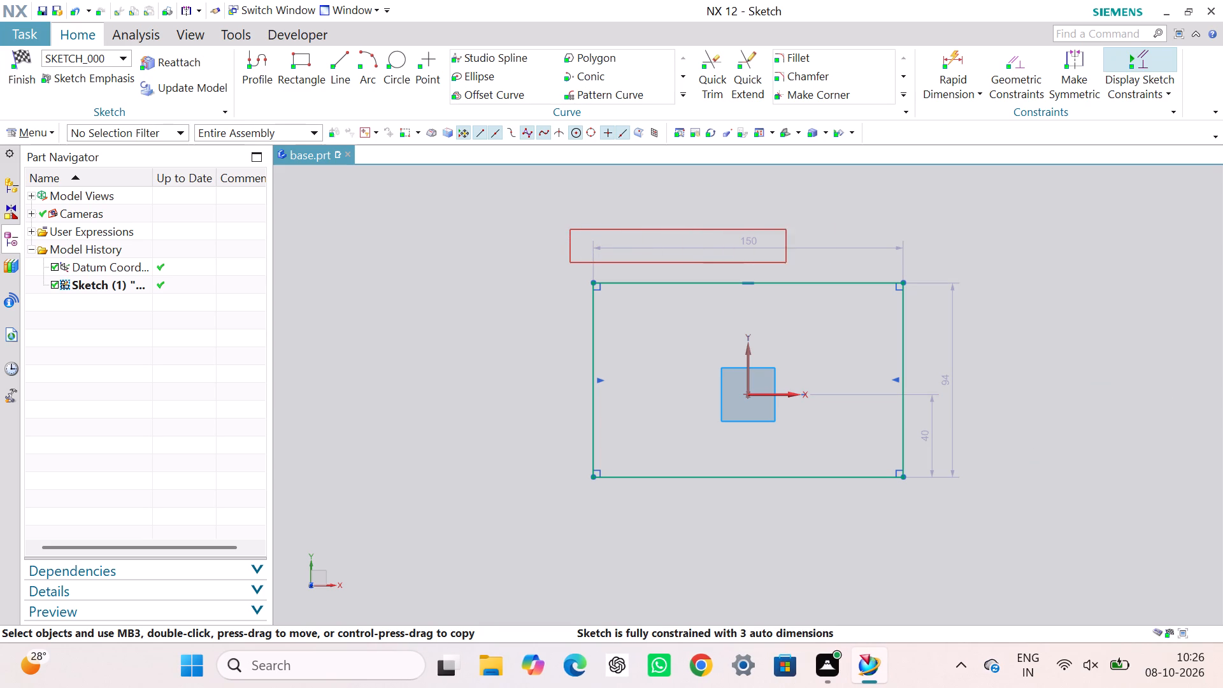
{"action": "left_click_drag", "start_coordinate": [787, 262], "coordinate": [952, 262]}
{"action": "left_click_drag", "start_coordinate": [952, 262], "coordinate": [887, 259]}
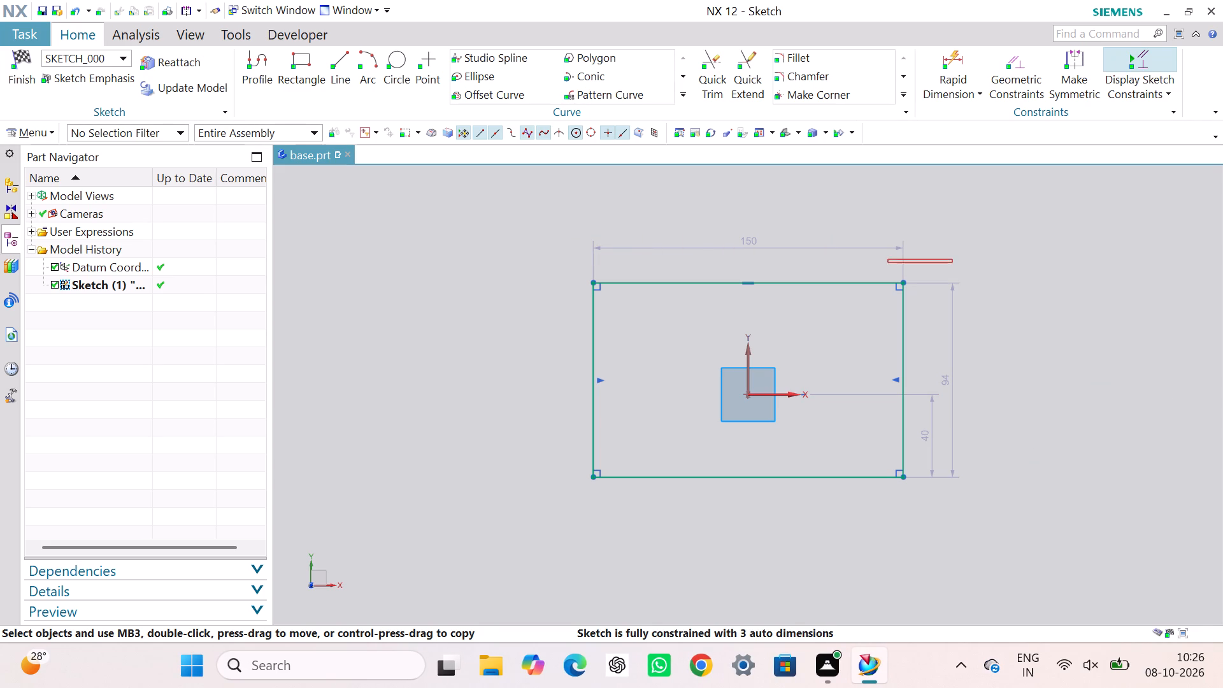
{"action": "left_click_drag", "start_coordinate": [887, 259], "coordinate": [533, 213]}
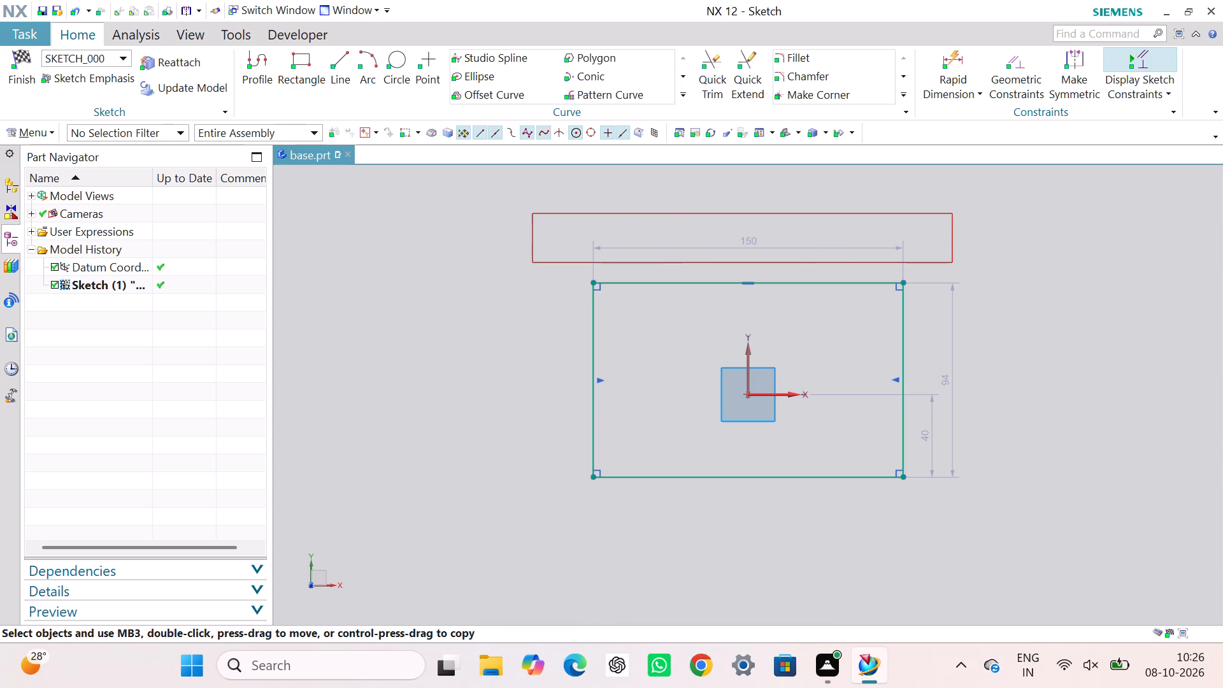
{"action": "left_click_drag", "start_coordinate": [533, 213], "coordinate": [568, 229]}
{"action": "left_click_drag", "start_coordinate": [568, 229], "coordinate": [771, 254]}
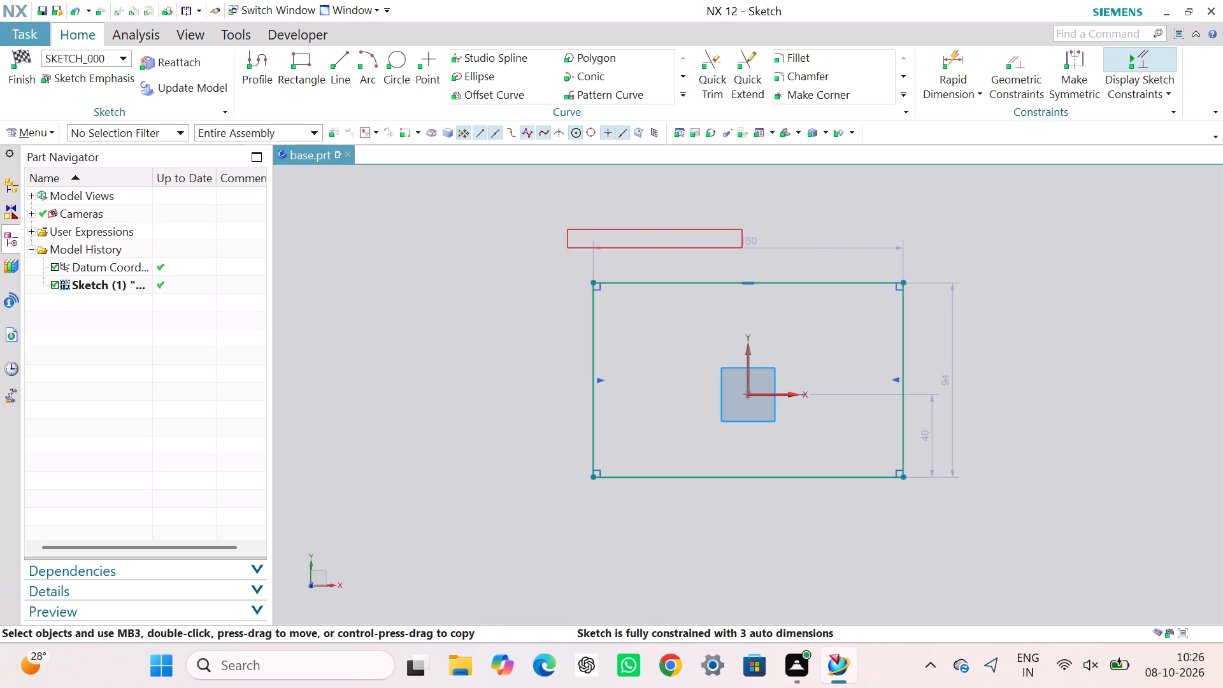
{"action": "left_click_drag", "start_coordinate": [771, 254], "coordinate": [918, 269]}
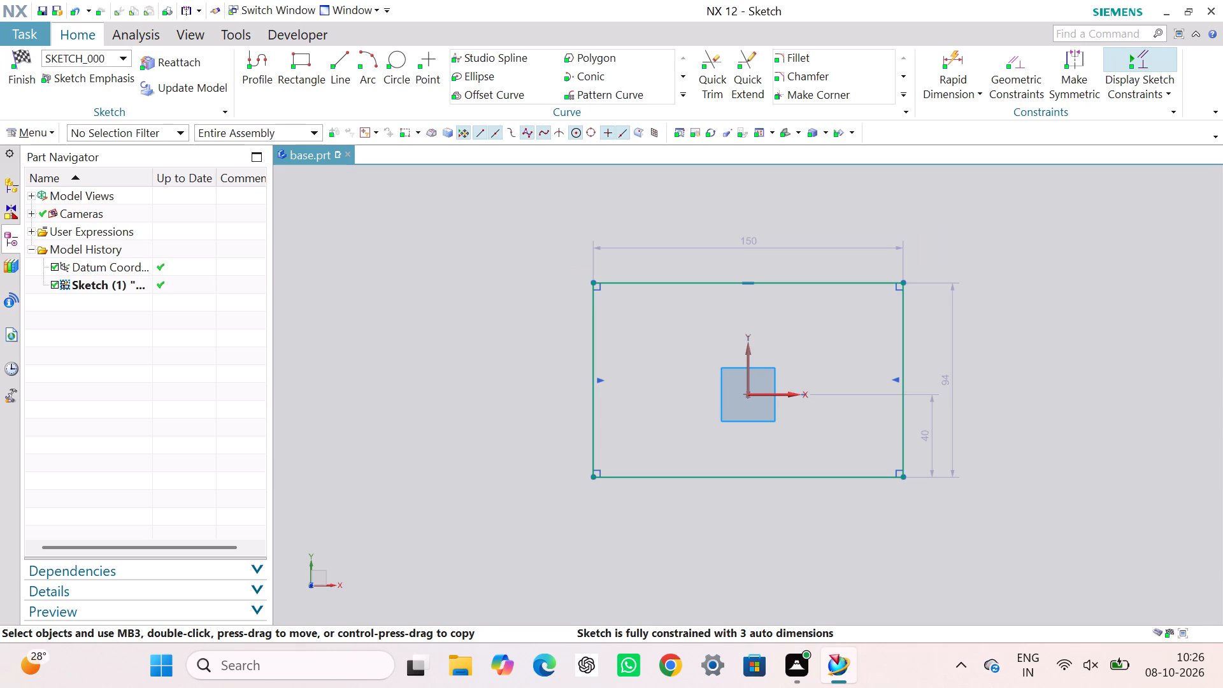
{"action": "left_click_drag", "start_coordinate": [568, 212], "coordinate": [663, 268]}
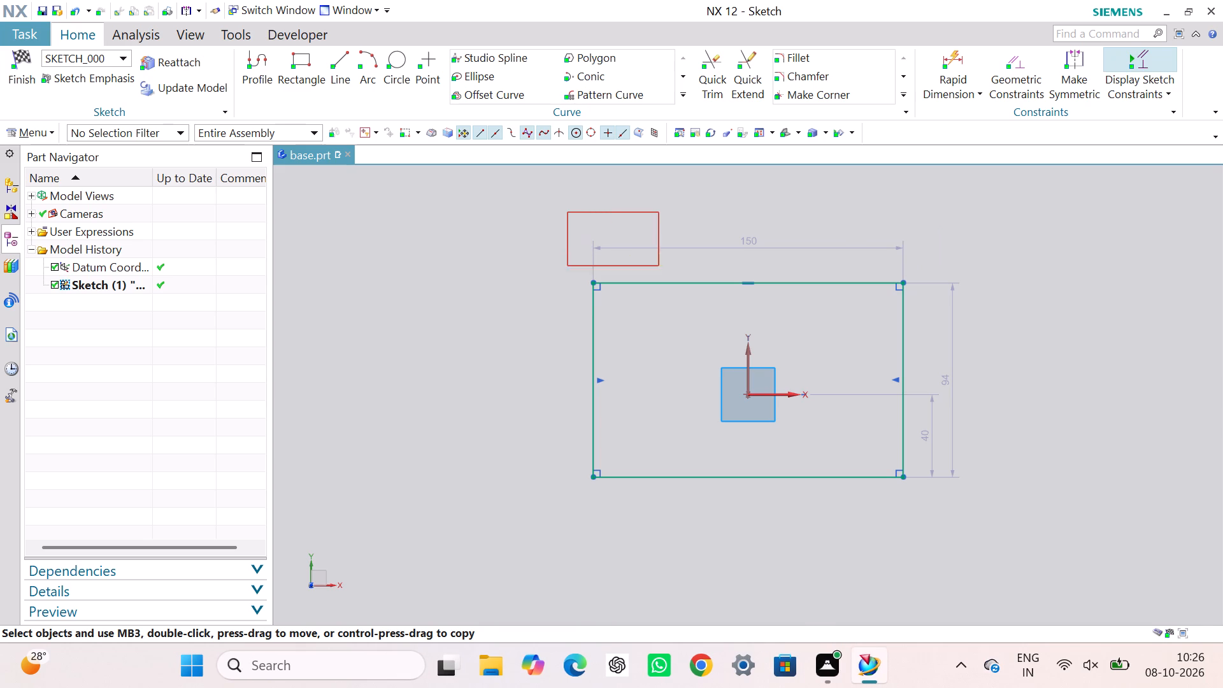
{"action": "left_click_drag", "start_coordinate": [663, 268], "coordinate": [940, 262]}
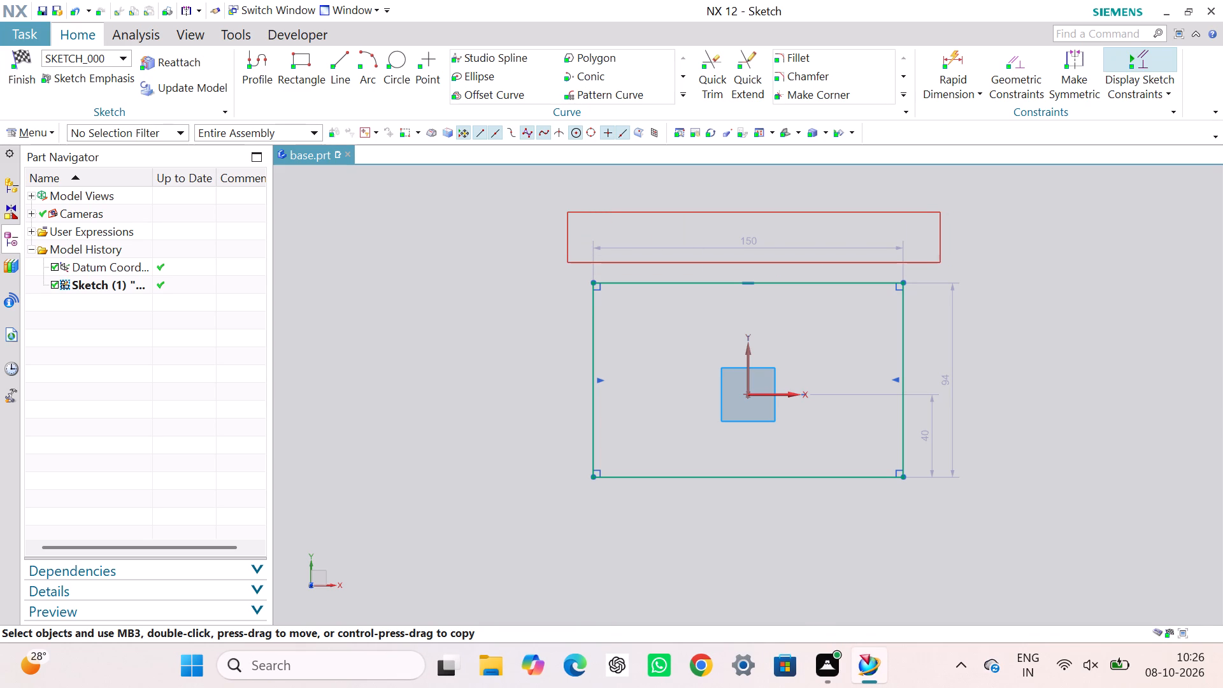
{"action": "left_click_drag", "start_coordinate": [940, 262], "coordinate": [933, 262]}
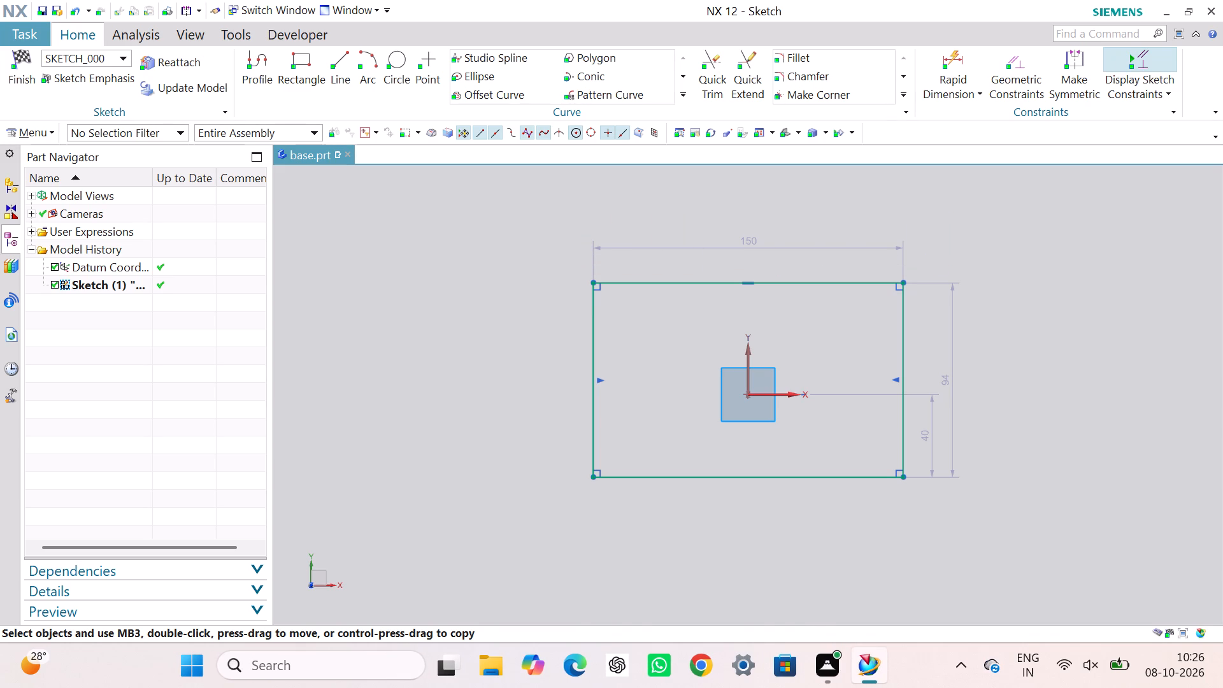
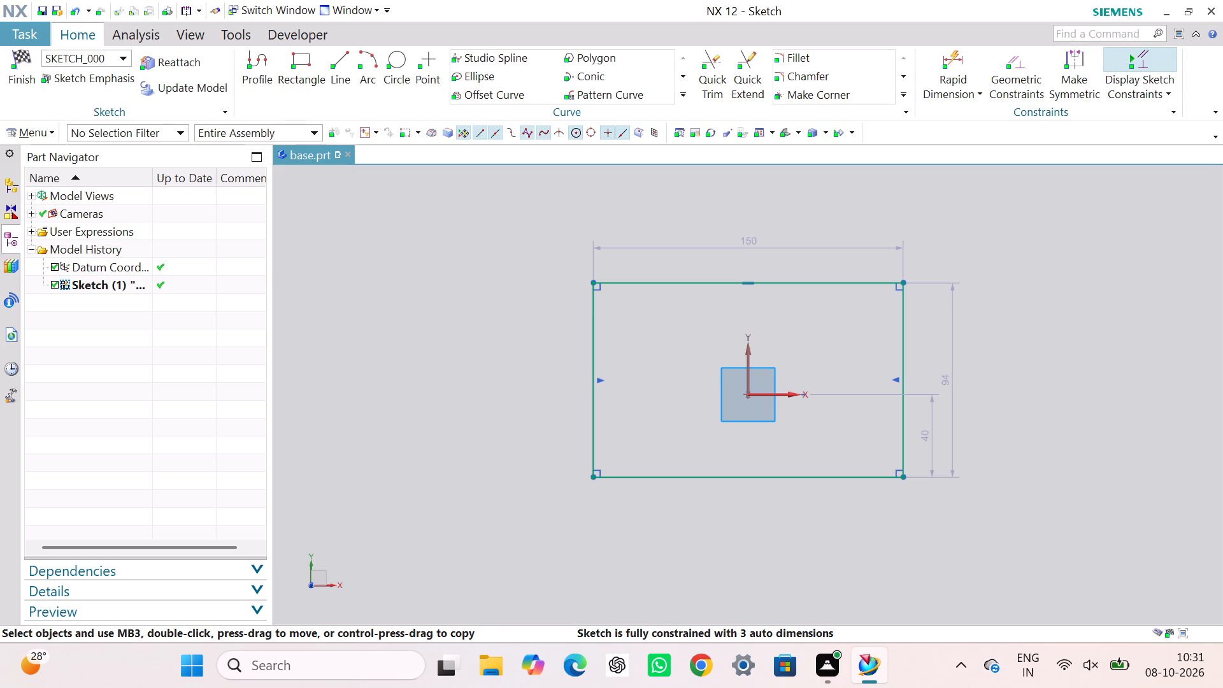
Set the rectangle's full height to 40 mm and place its dimension just outside the right edge, beyond the partial-height dimension.
{"action": "double_click", "coordinate": [950, 380]}
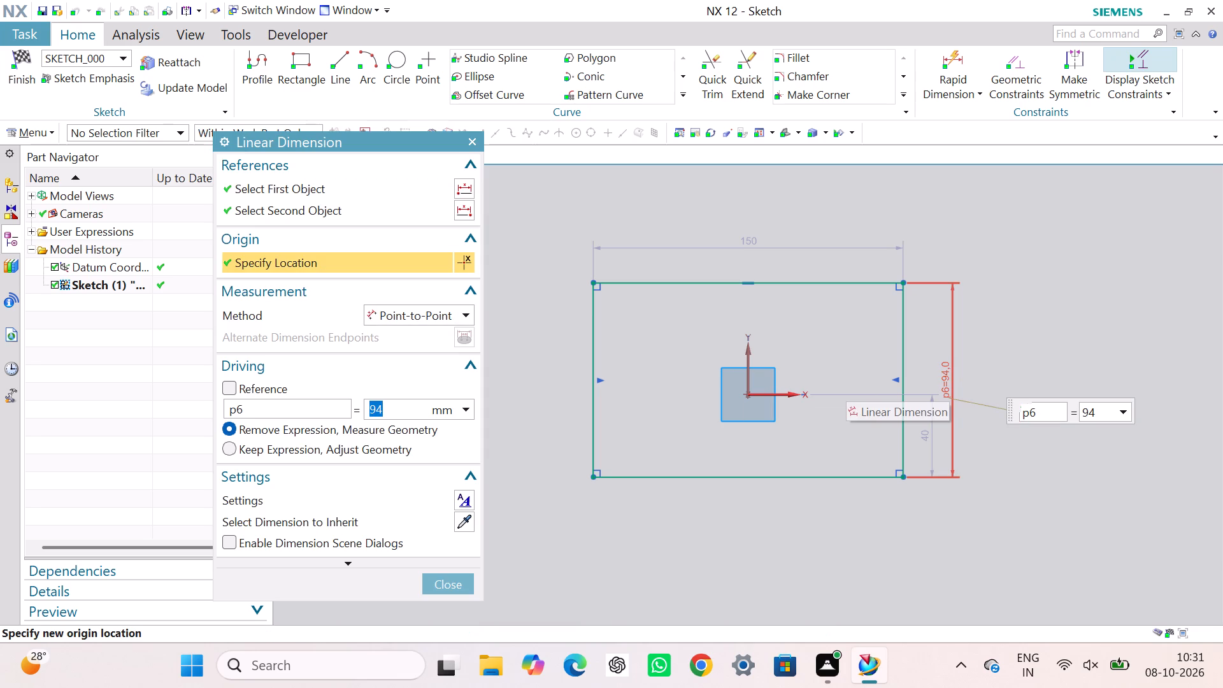
{"action": "type", "text": "40"}
{"action": "key", "text": "Return"}
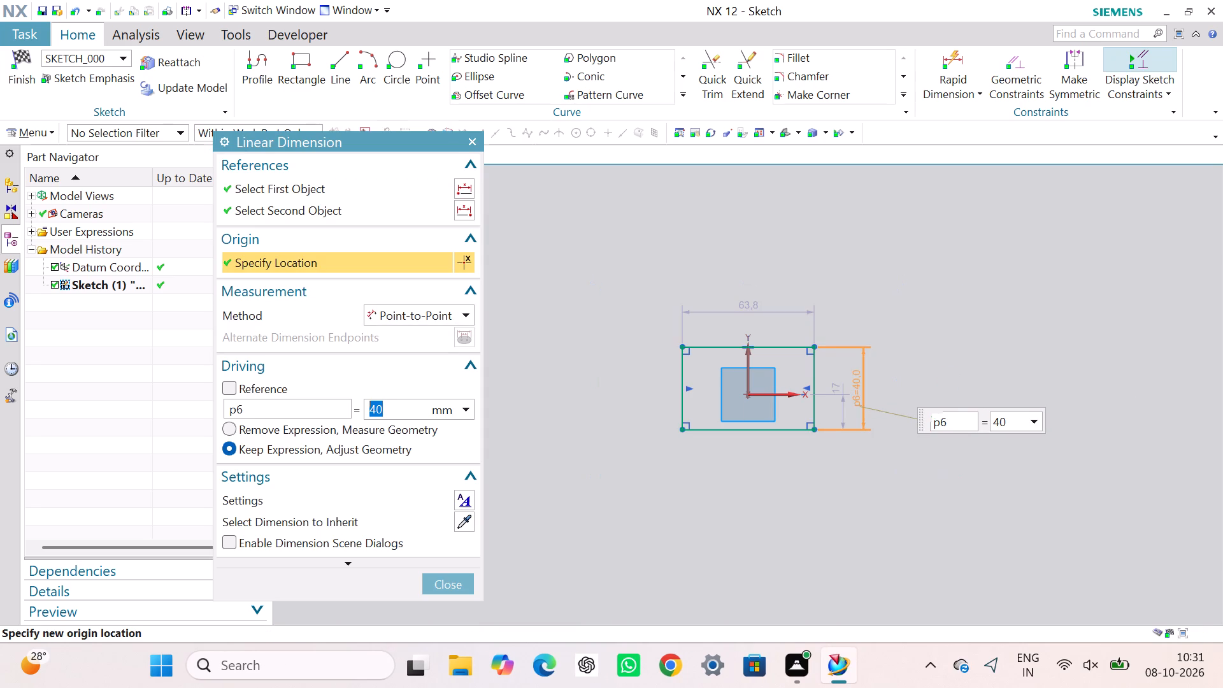
{"action": "left_click", "coordinate": [999, 378]}
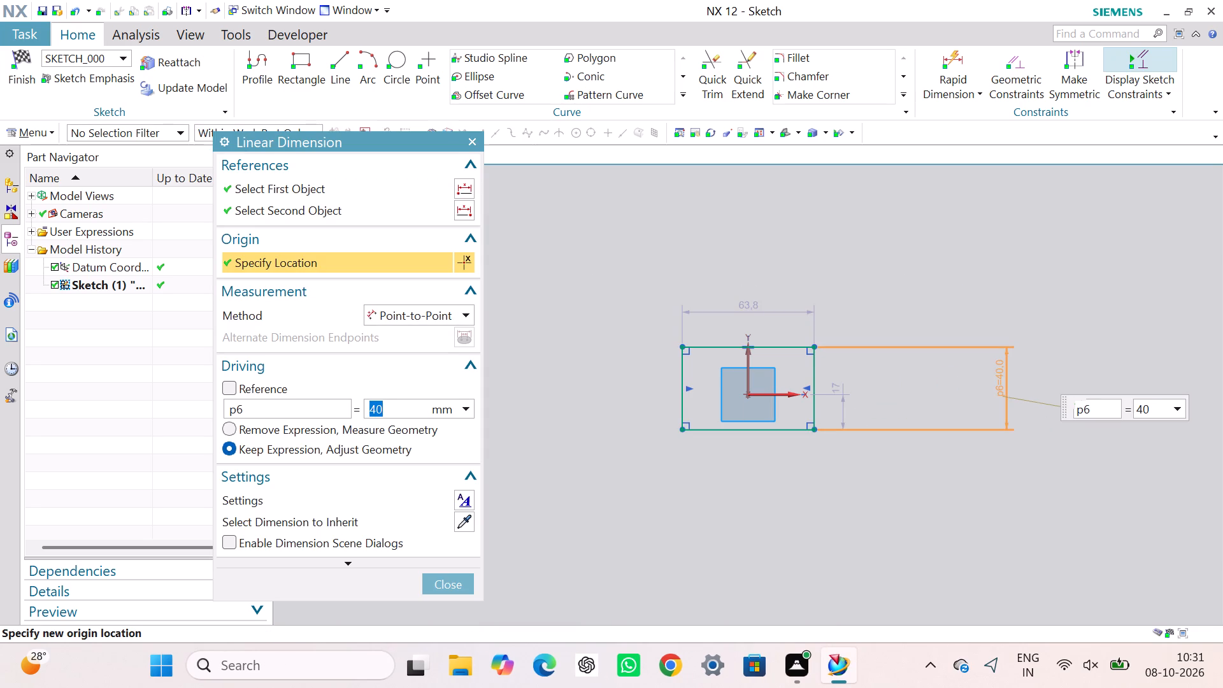
{"action": "left_click", "coordinate": [954, 389]}
{"action": "left_click", "coordinate": [861, 399]}
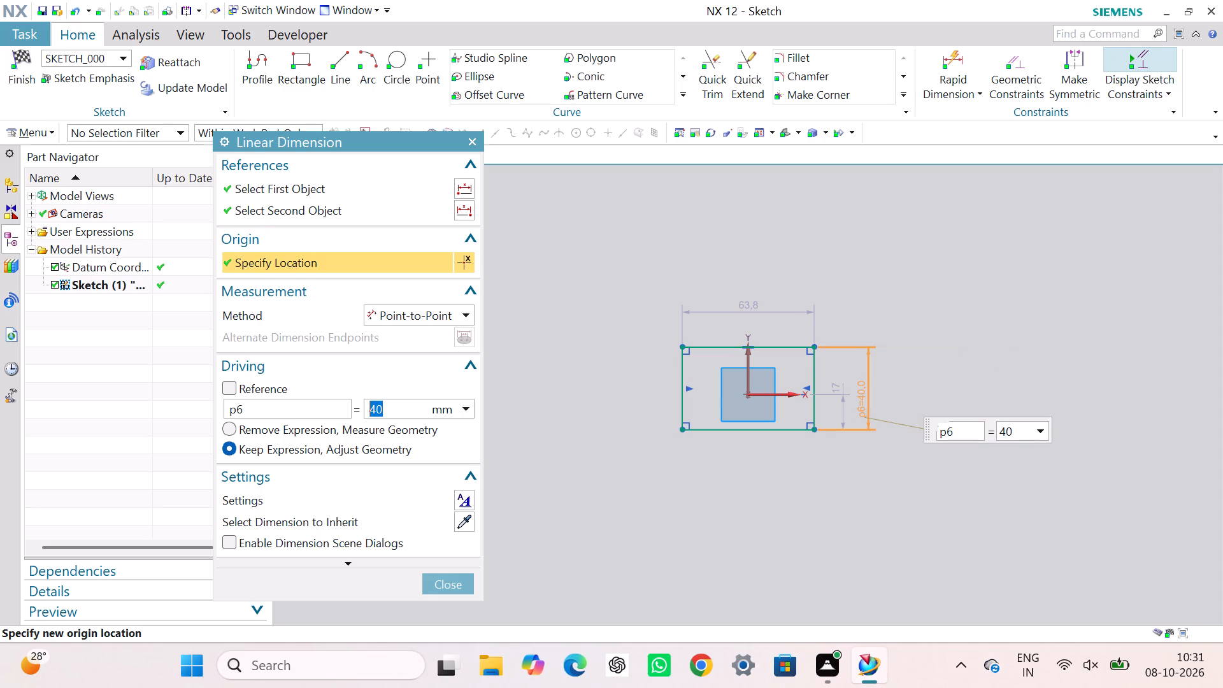
Set the distance from the rectangle's lower edge to the X axis to 20 mm.
{"action": "double_click", "coordinate": [845, 408]}
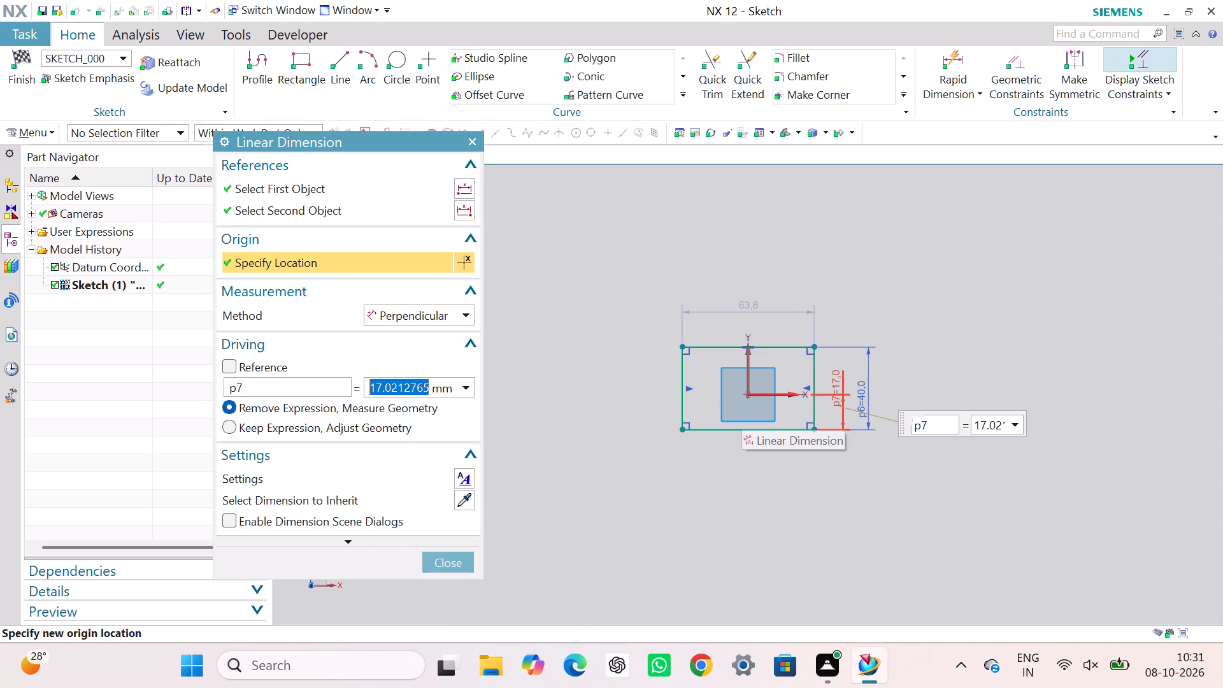
{"action": "type", "text": "20"}
{"action": "key", "text": "Return"}
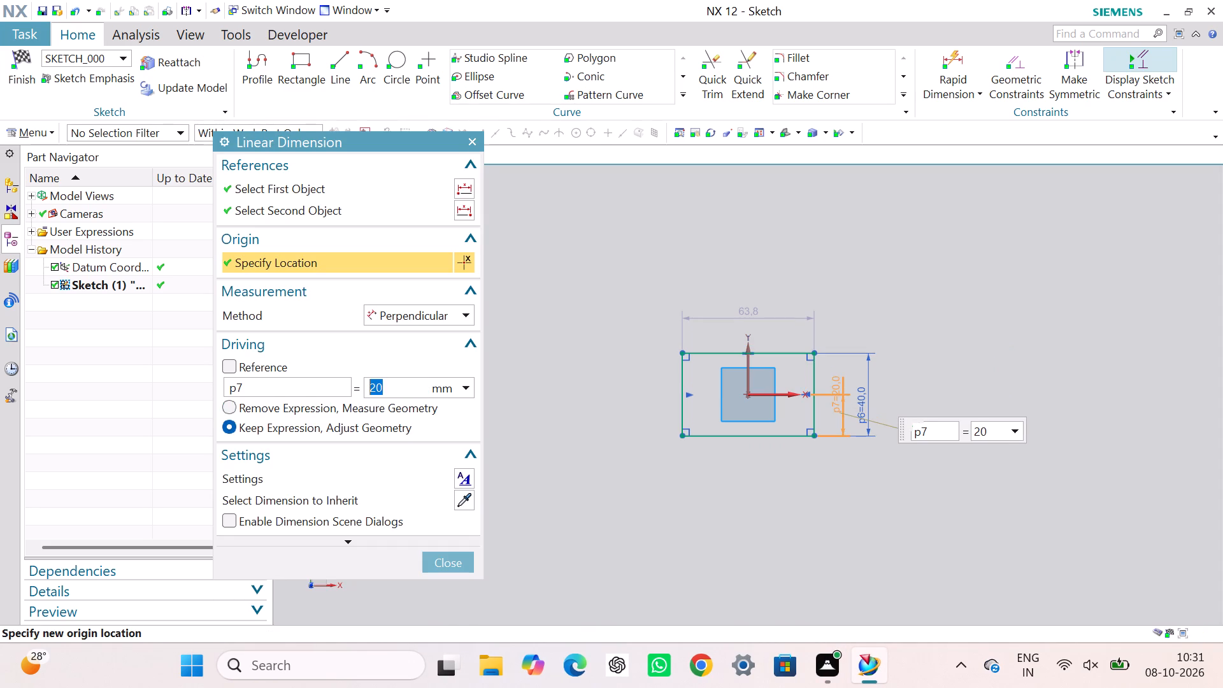
Open the rectangle's horizontal width dimension for editing and place its text beyond the profile's upper-right corner.
{"action": "double_click", "coordinate": [777, 313]}
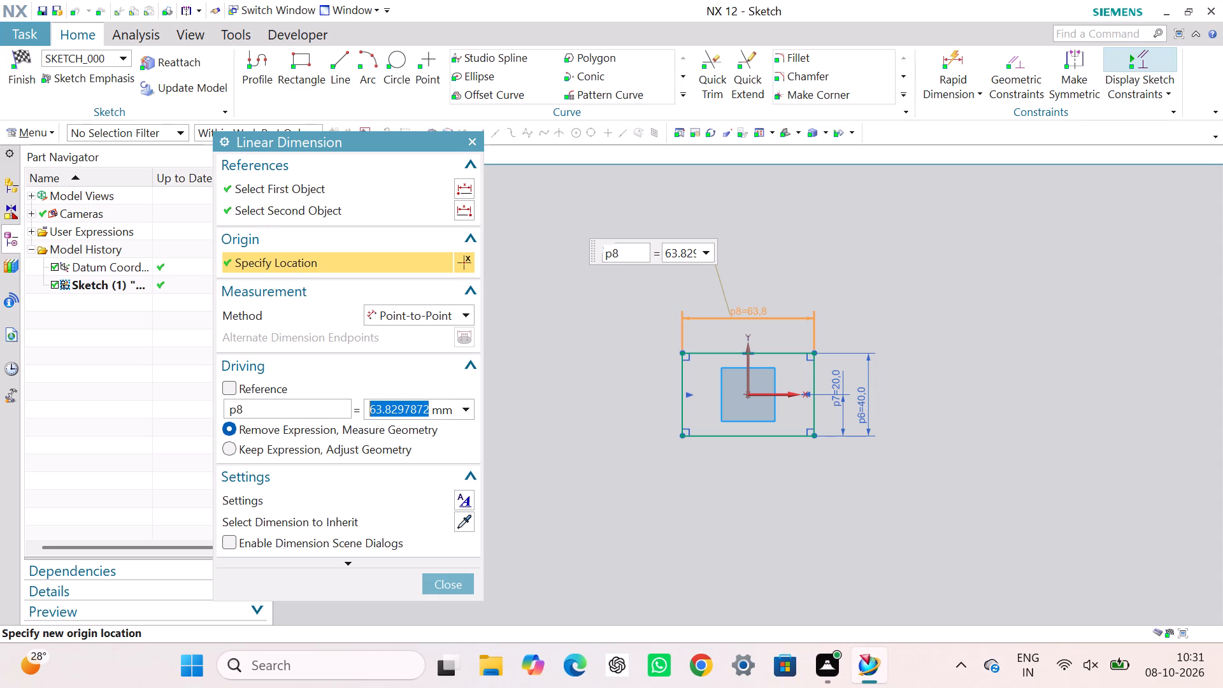
{"action": "left_click", "coordinate": [991, 327]}
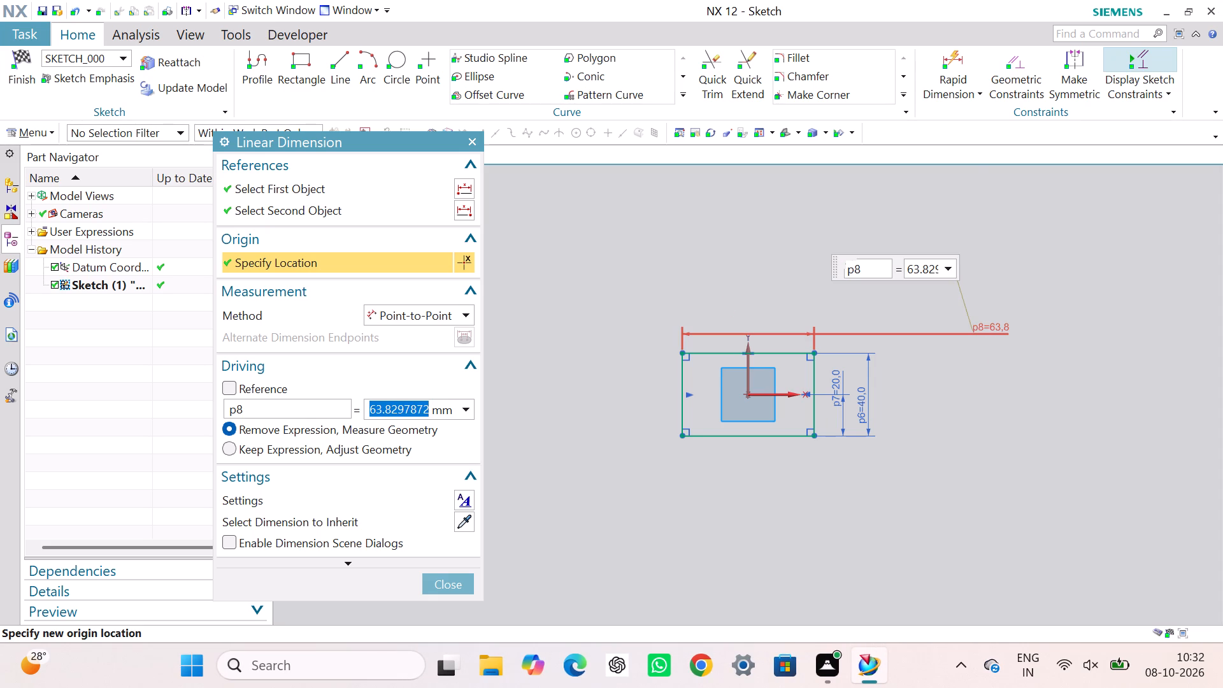
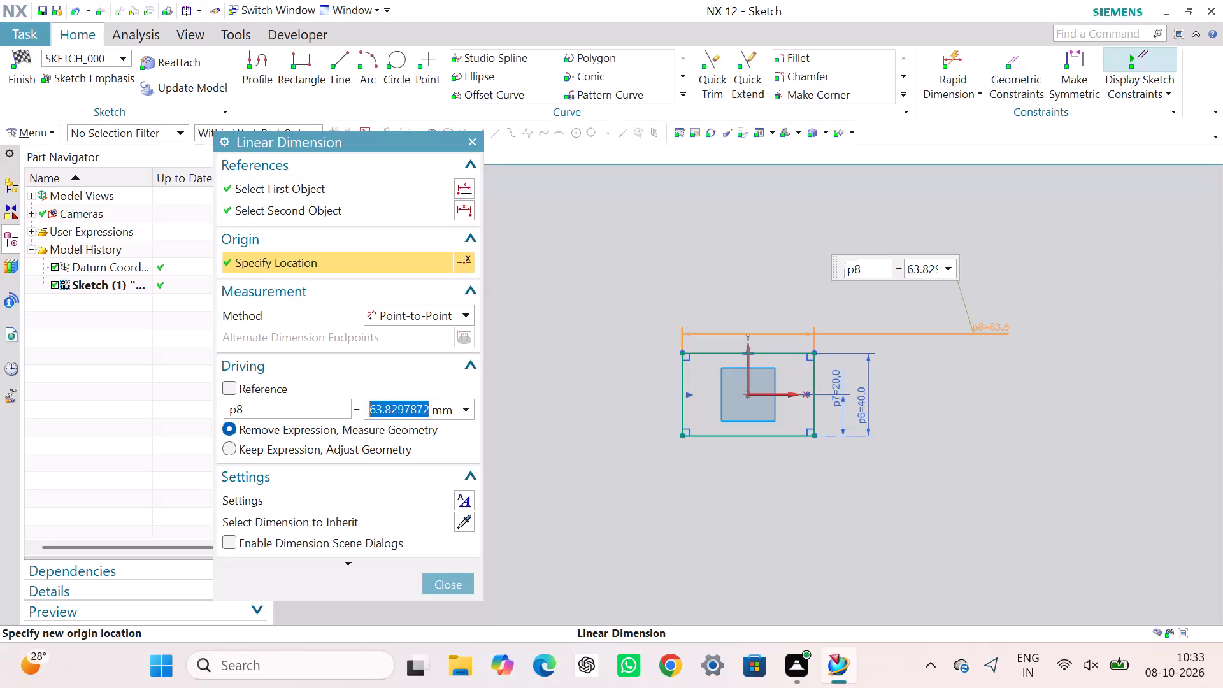
Set the rectangle's horizontal width dimension to 80 mm.
{"action": "type", "text": "80"}
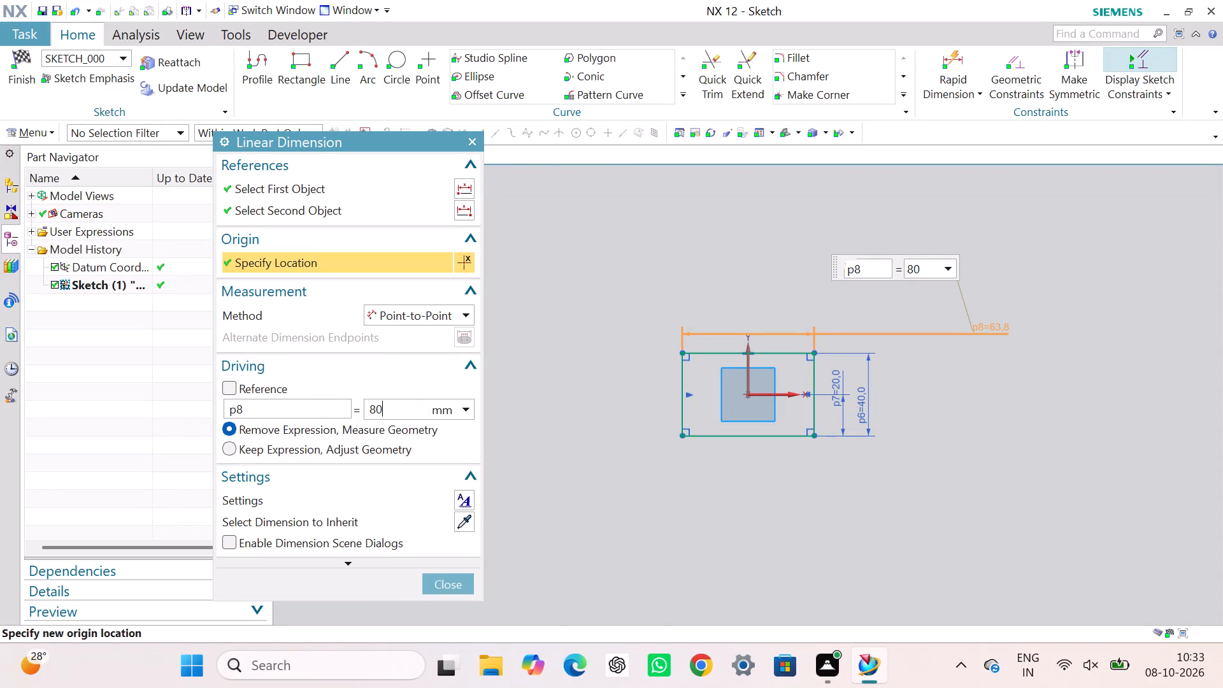
{"action": "key", "text": "Return"}
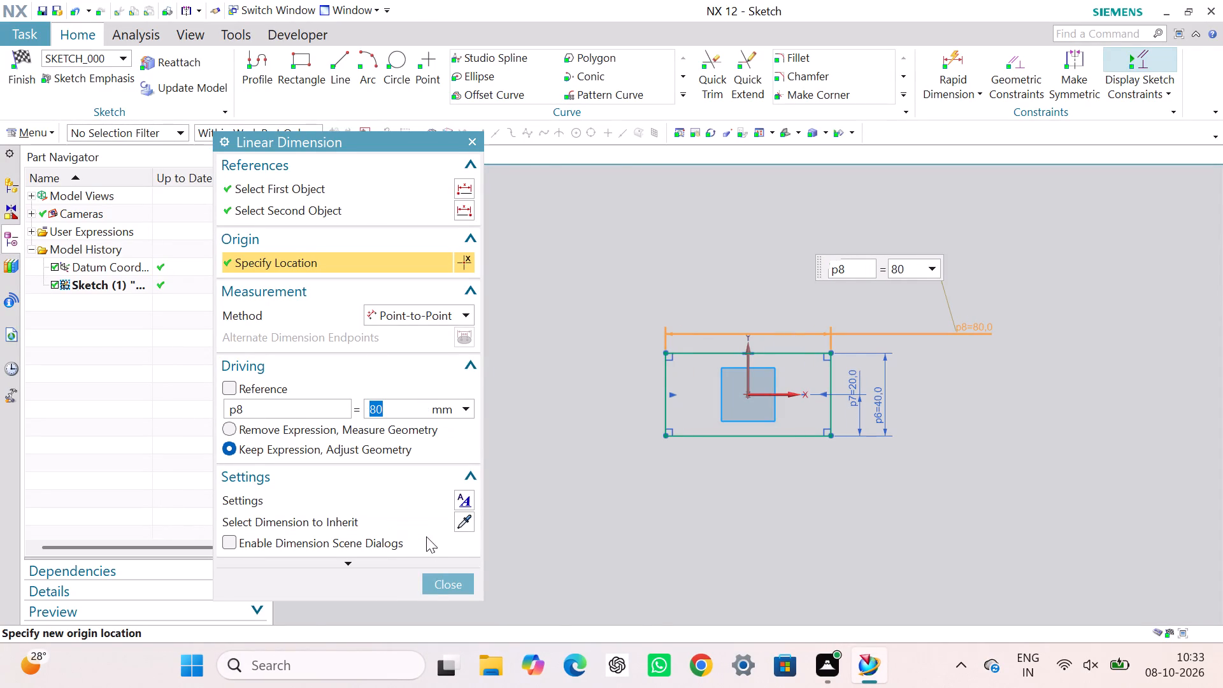
{"action": "left_click", "coordinate": [431, 581]}
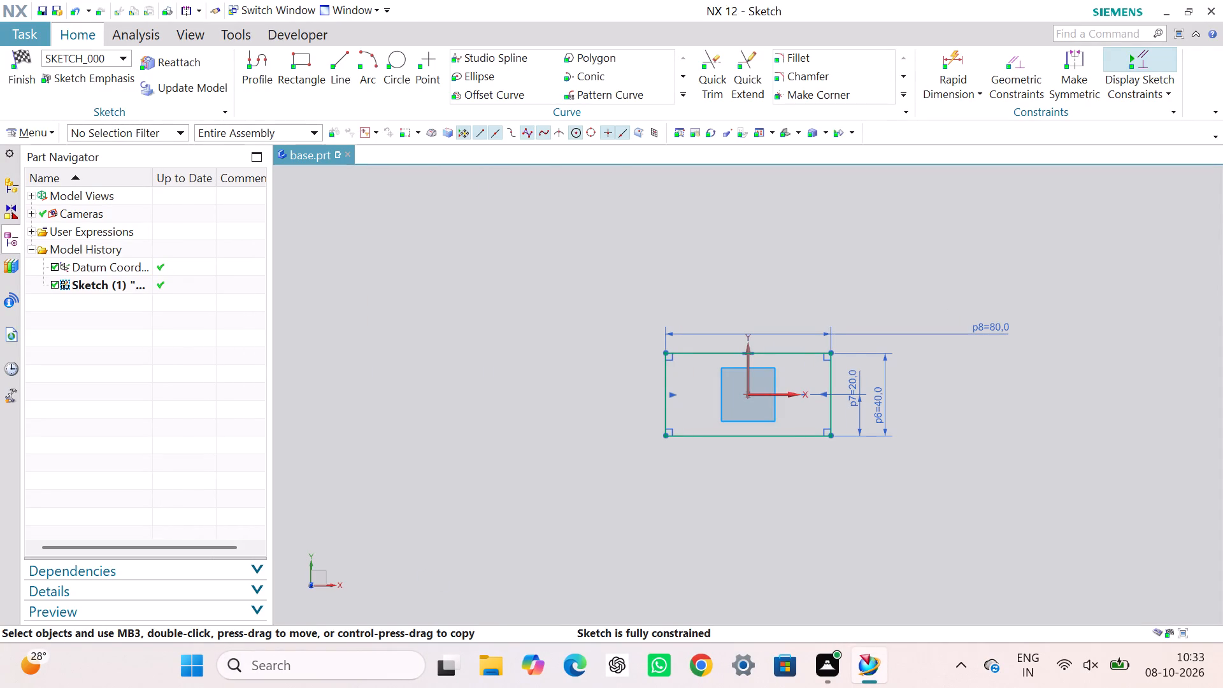
Reposition the 80 mm width dimension so its text sits centred just above the rectangle's upper edge.
{"action": "left_click_drag", "start_coordinate": [999, 332], "coordinate": [784, 317]}
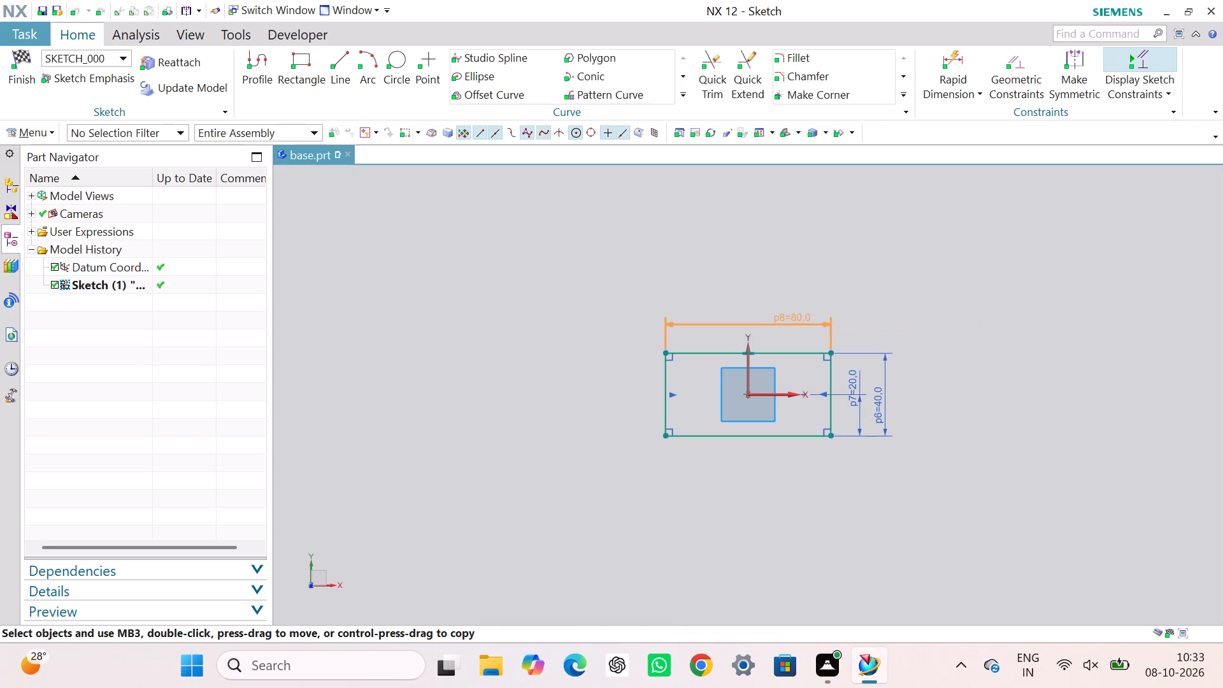
{"action": "left_click_drag", "start_coordinate": [784, 317], "coordinate": [743, 315]}
{"action": "left_click", "coordinate": [923, 280]}
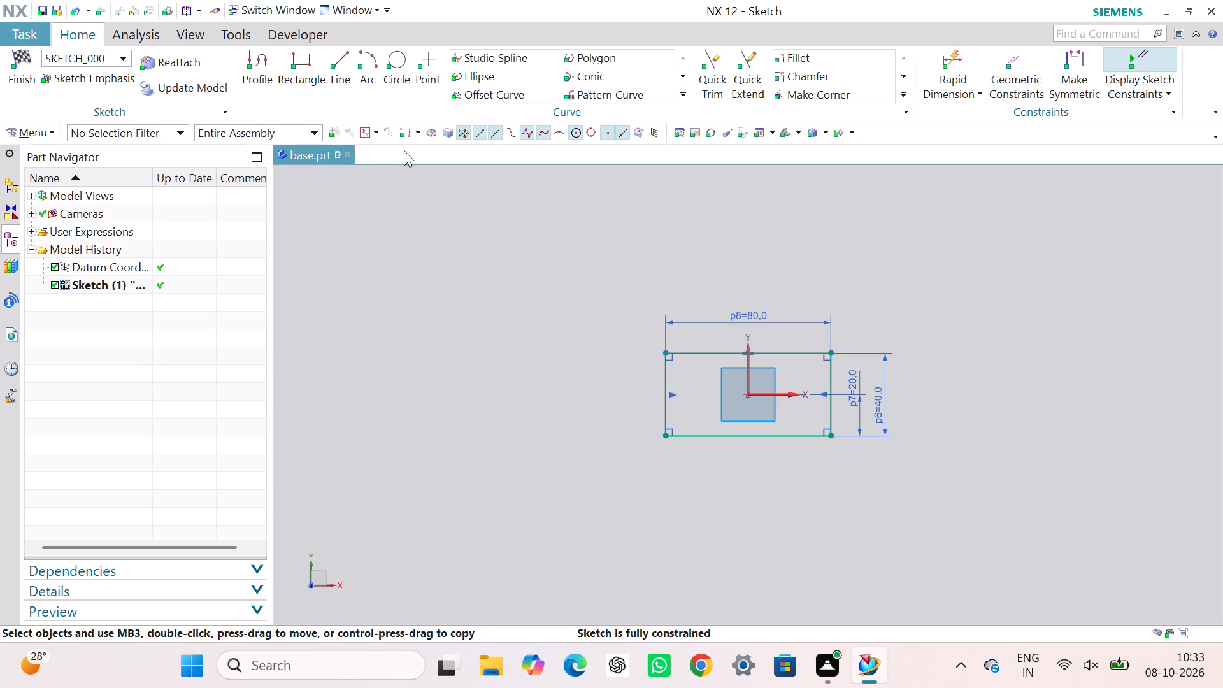
Fillet the rectangle's upper-left corner with a 5 mm radius.
{"action": "left_click", "coordinate": [809, 59]}
{"action": "scroll", "coordinate": [683, 406], "scroll_direction": "down", "scroll_amount": 2}
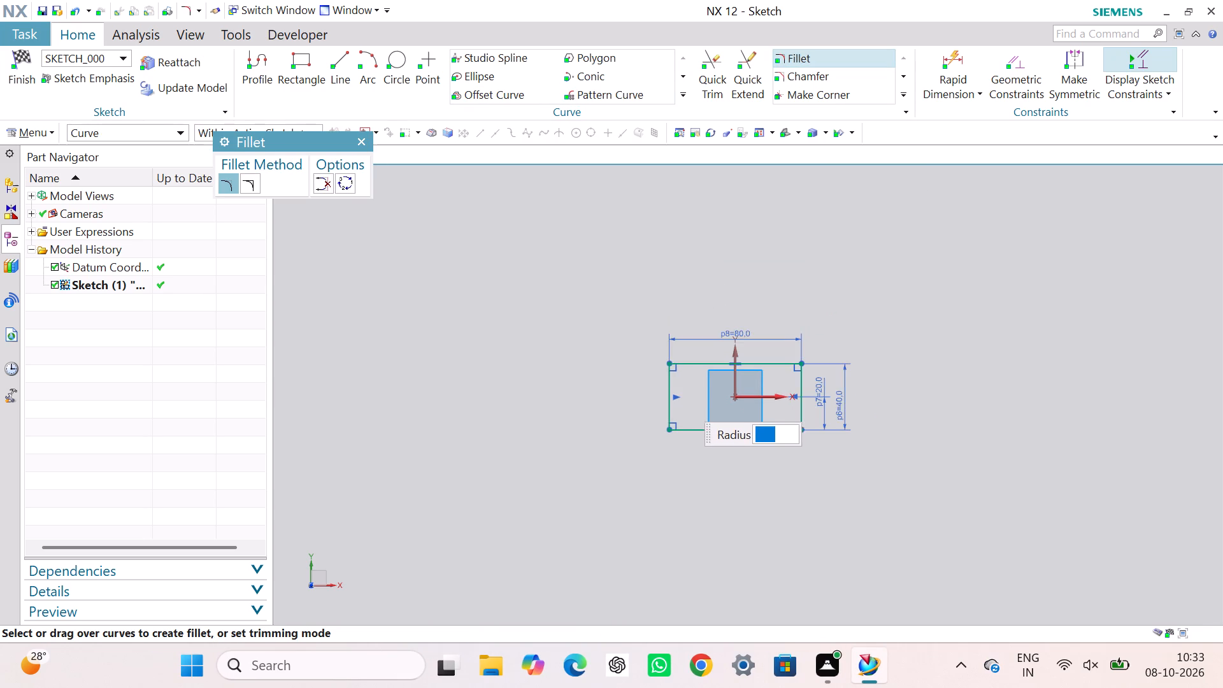
{"action": "scroll", "coordinate": [683, 399], "scroll_direction": "down", "scroll_amount": 2}
{"action": "scroll", "coordinate": [685, 396], "scroll_direction": "up", "scroll_amount": 9}
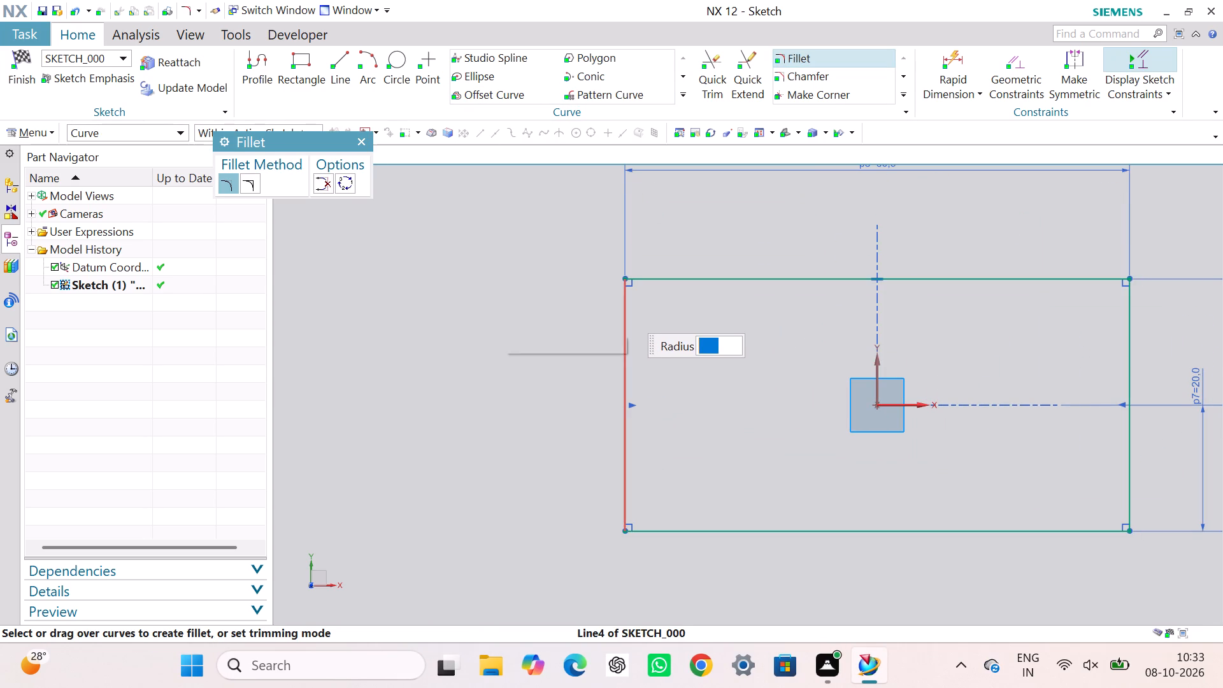
{"action": "left_click", "coordinate": [627, 312]}
{"action": "left_click", "coordinate": [656, 279]}
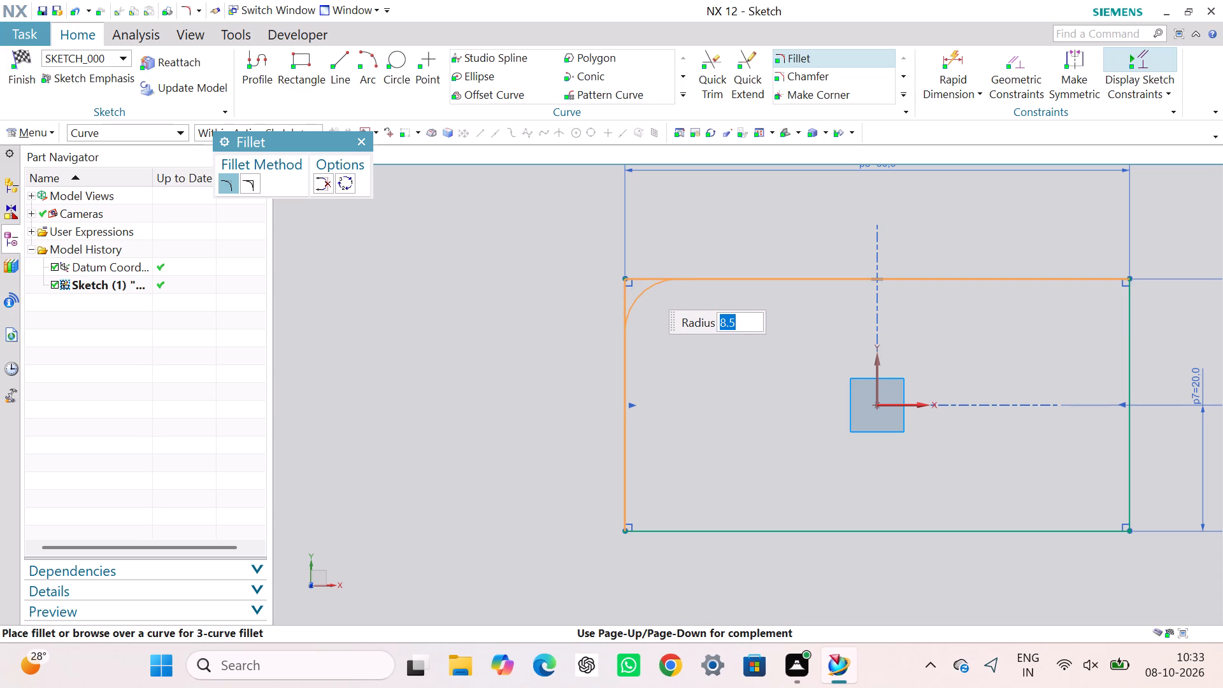
{"action": "key", "text": "5"}
{"action": "key", "text": "Return"}
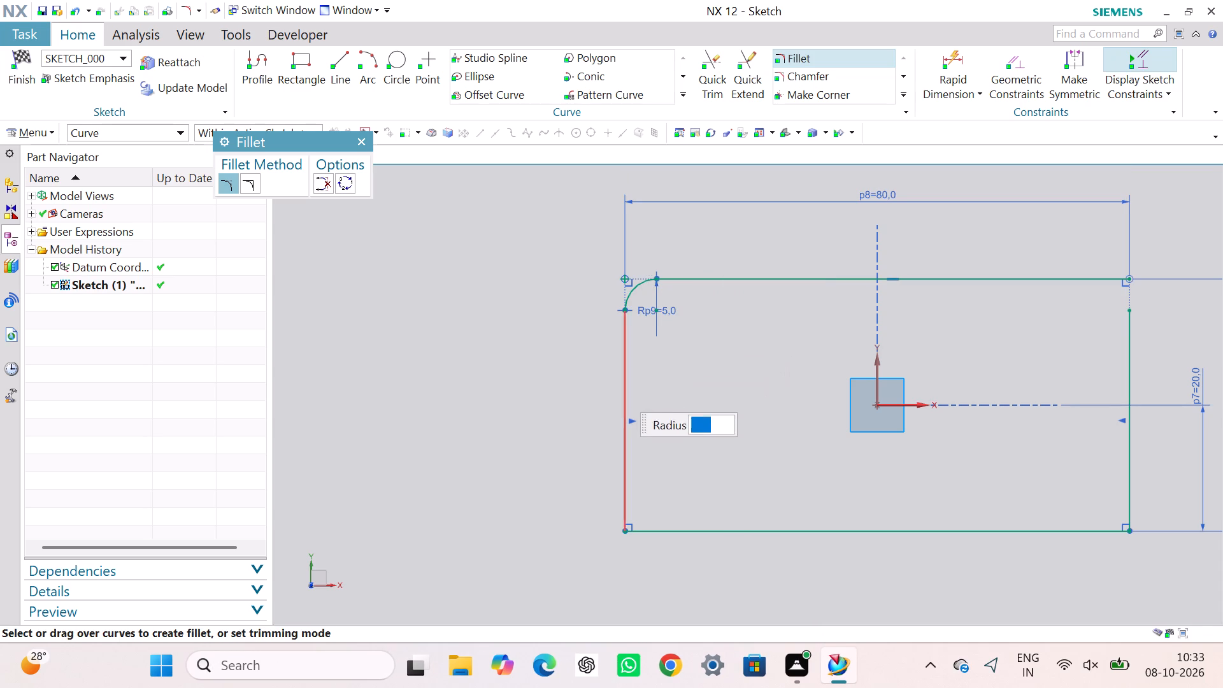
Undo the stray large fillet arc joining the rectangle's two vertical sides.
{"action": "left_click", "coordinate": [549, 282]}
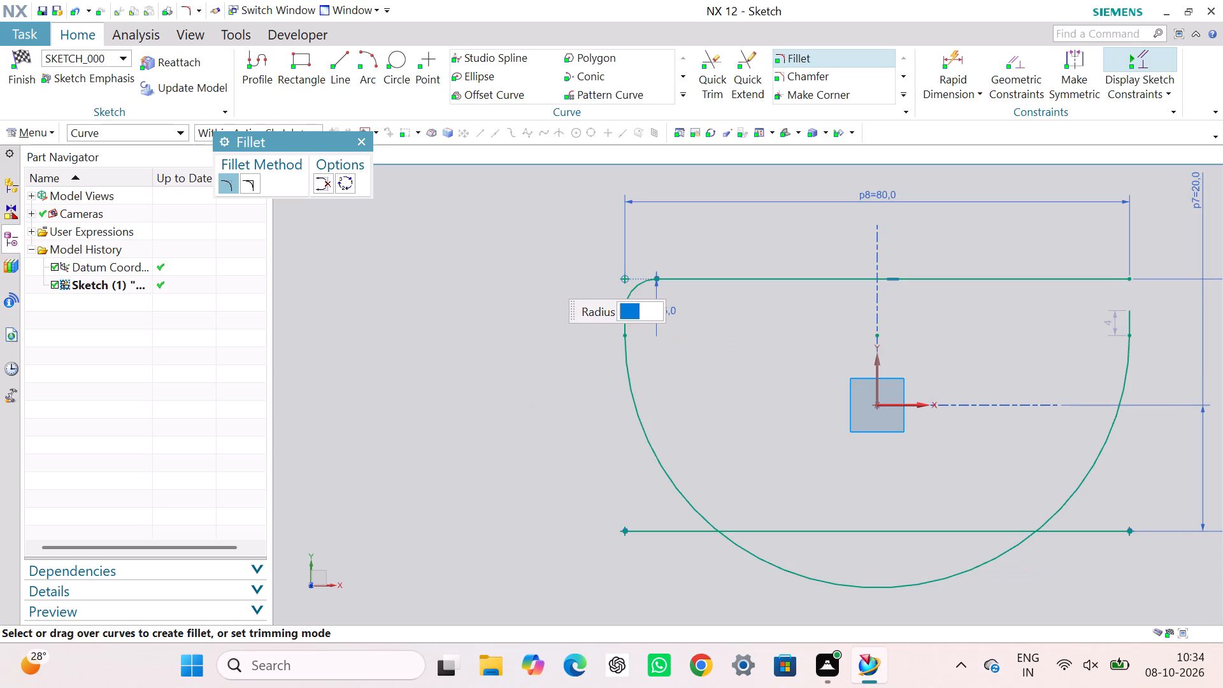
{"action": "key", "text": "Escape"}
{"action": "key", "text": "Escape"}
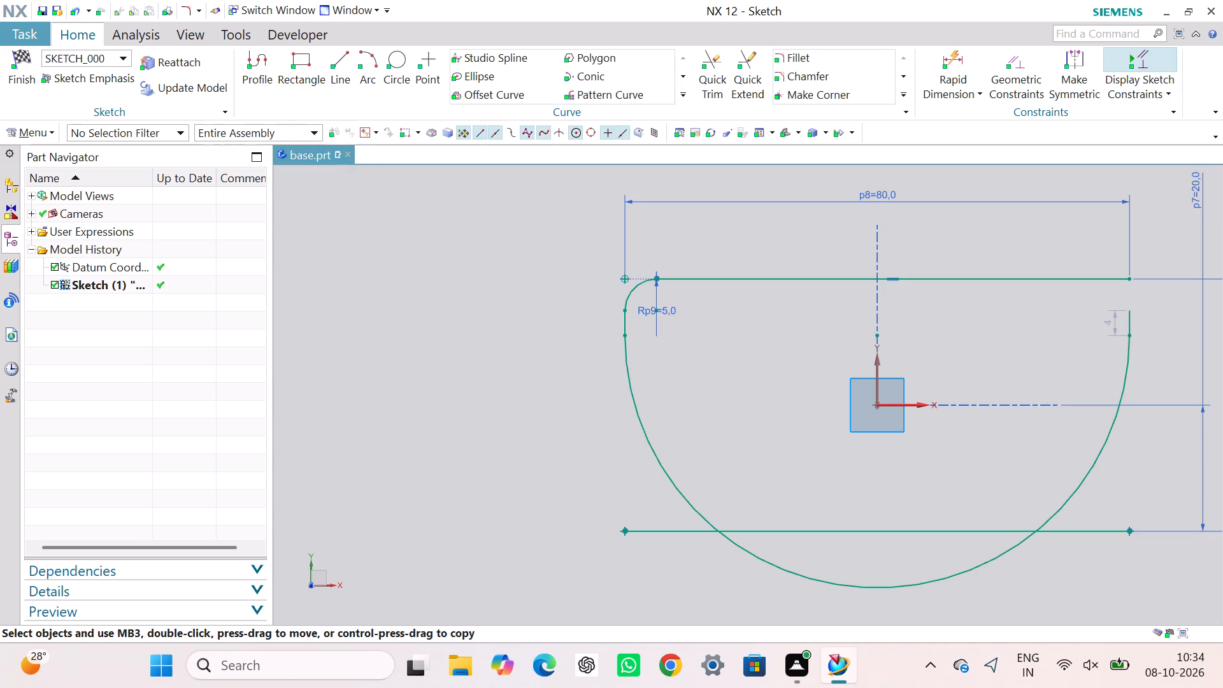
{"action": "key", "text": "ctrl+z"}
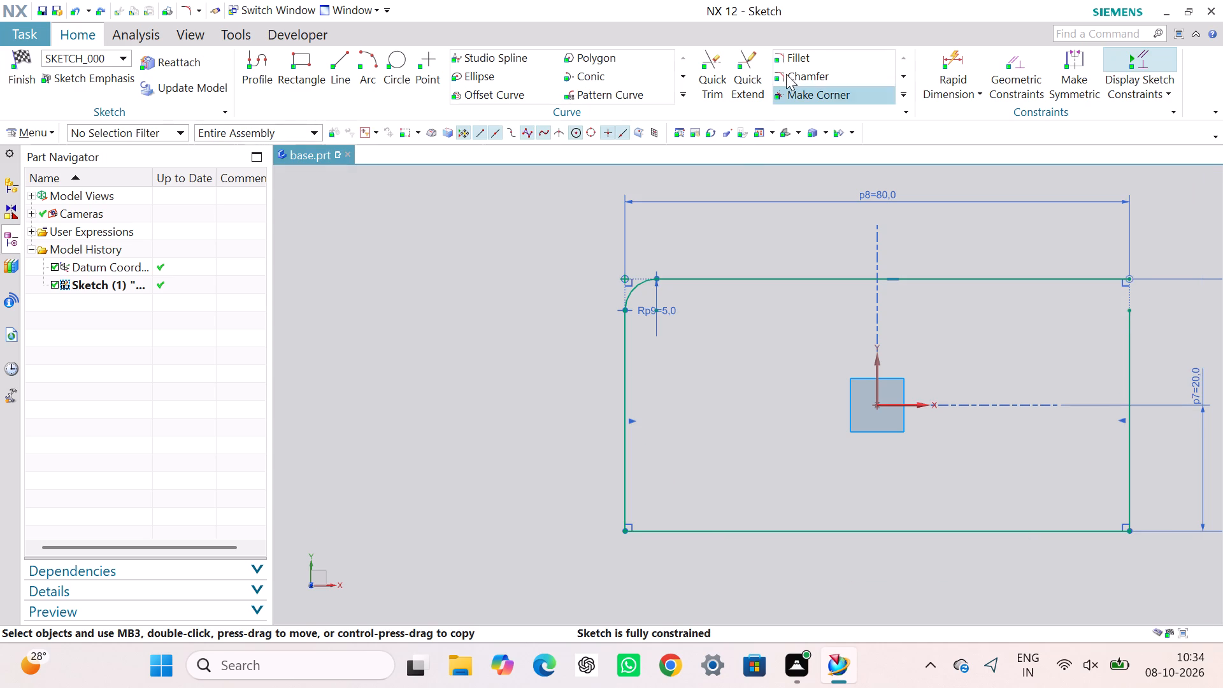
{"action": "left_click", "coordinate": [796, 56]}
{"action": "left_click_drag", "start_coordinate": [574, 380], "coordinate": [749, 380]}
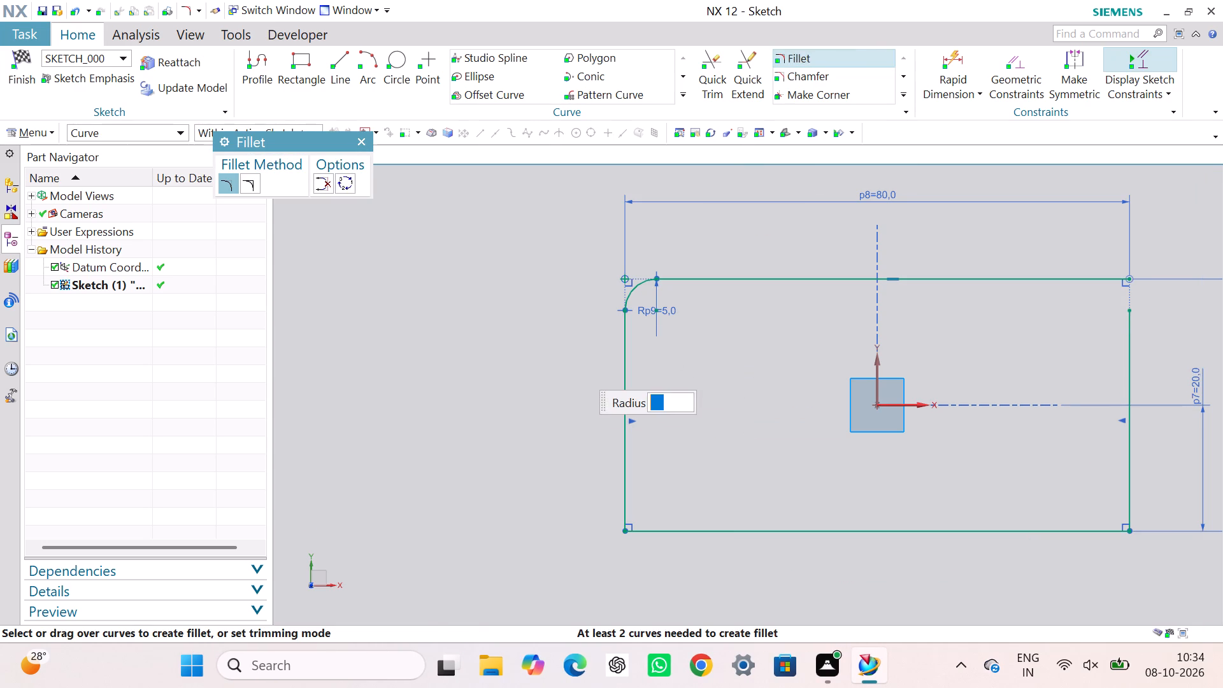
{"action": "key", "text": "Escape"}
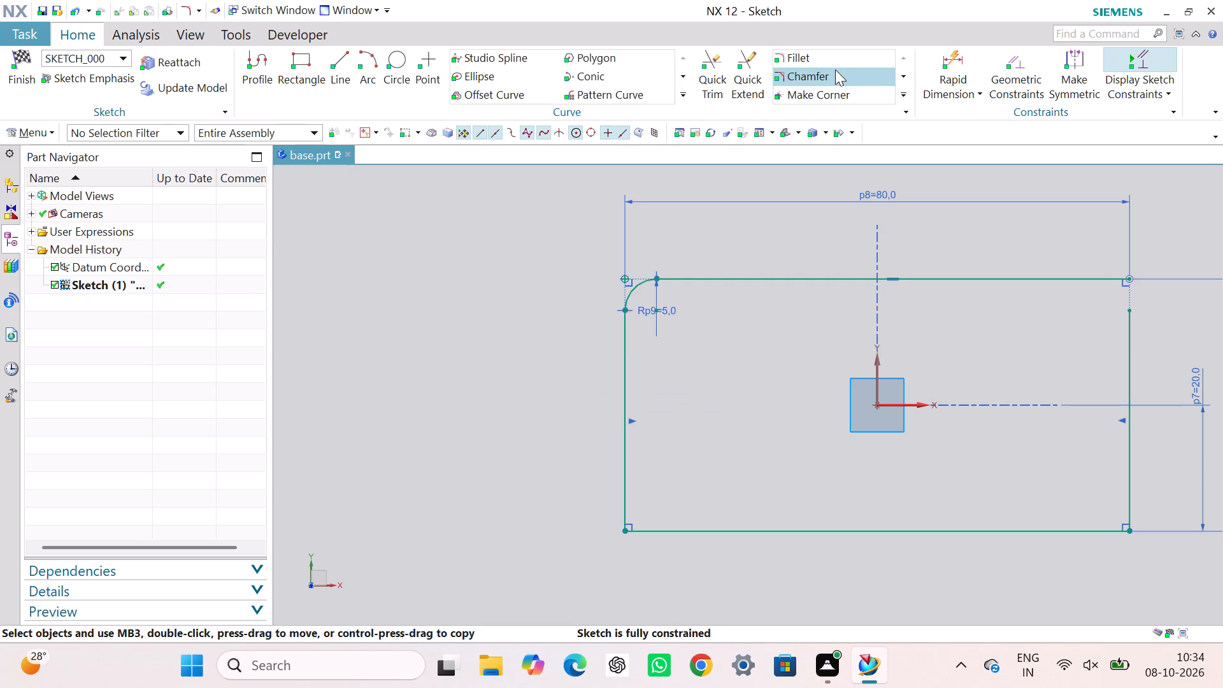
Fillet the rectangle's lower-left, lower-right and upper-right corners with a 5 mm radius each.
{"action": "left_click", "coordinate": [837, 63]}
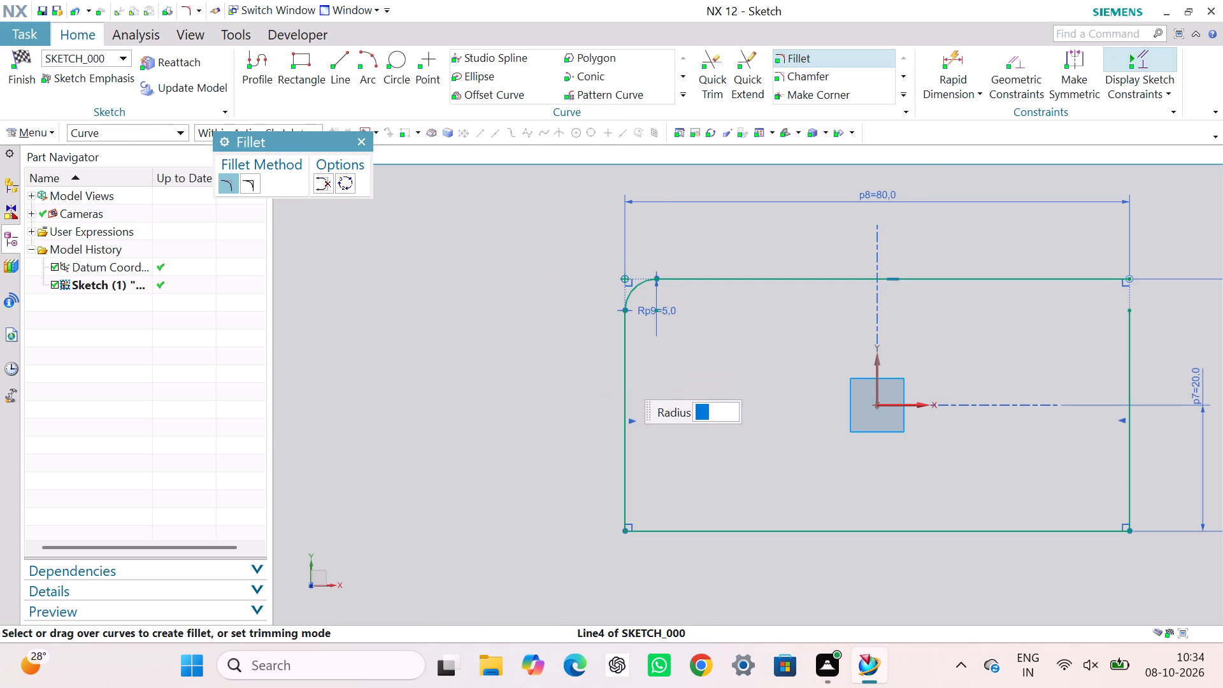
{"action": "left_click", "coordinate": [624, 376]}
{"action": "left_click", "coordinate": [687, 527]}
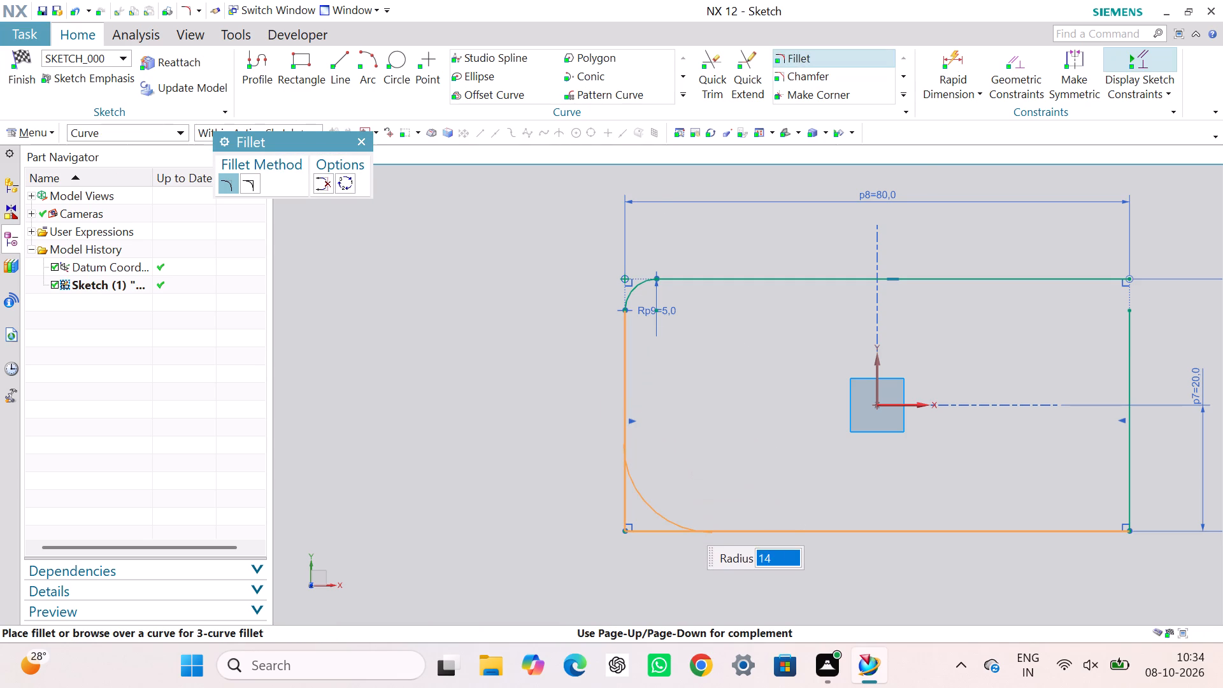
{"action": "key", "text": "5"}
{"action": "key", "text": "Return"}
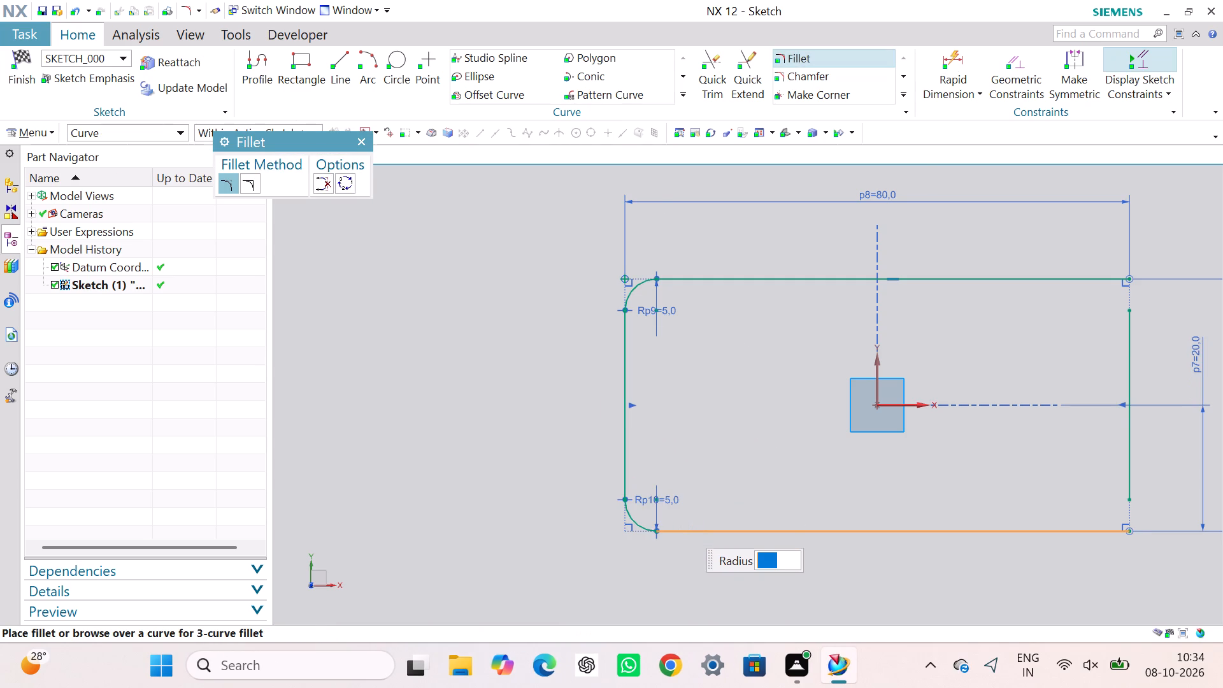
{"action": "left_click", "coordinate": [1091, 527]}
{"action": "left_click", "coordinate": [1132, 477]}
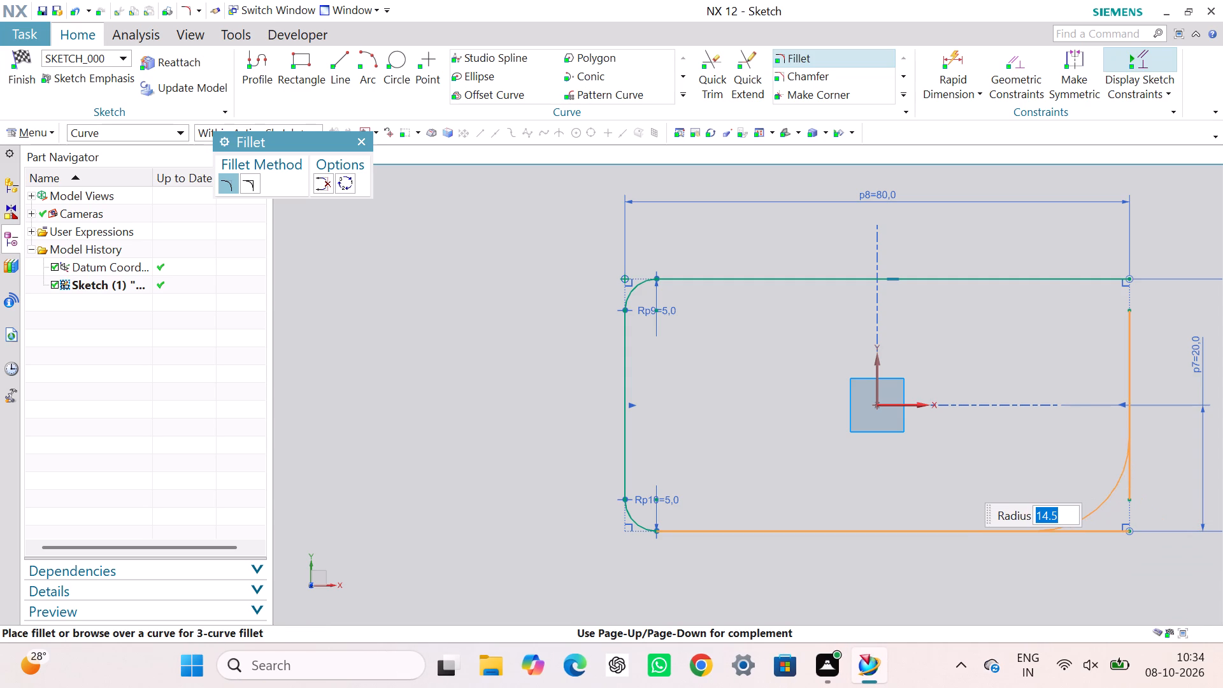
{"action": "key", "text": "5"}
{"action": "key", "text": "Return"}
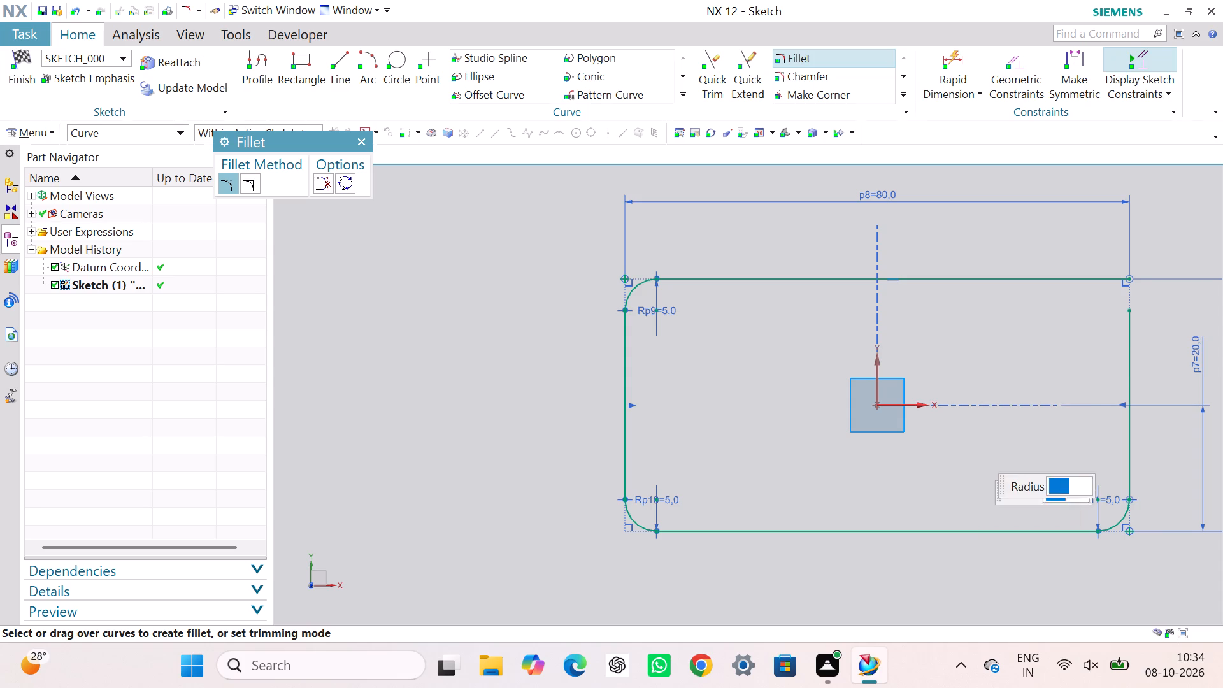
{"action": "left_click", "coordinate": [1073, 283]}
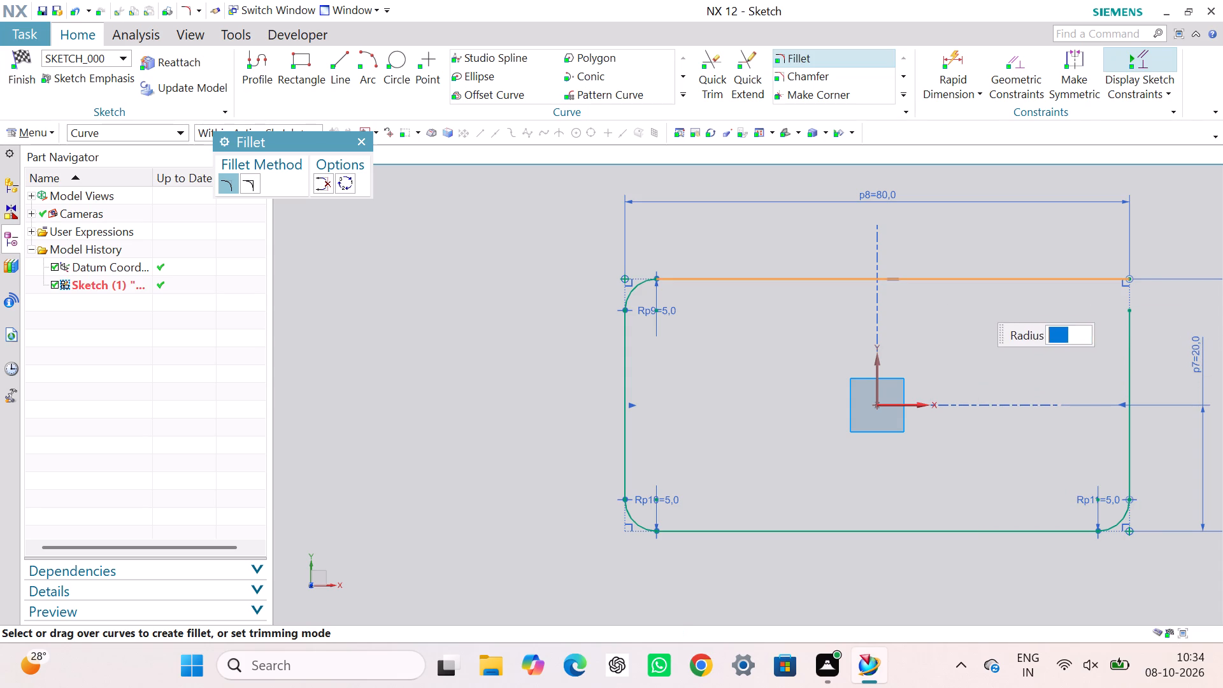
{"action": "left_click", "coordinate": [1127, 329]}
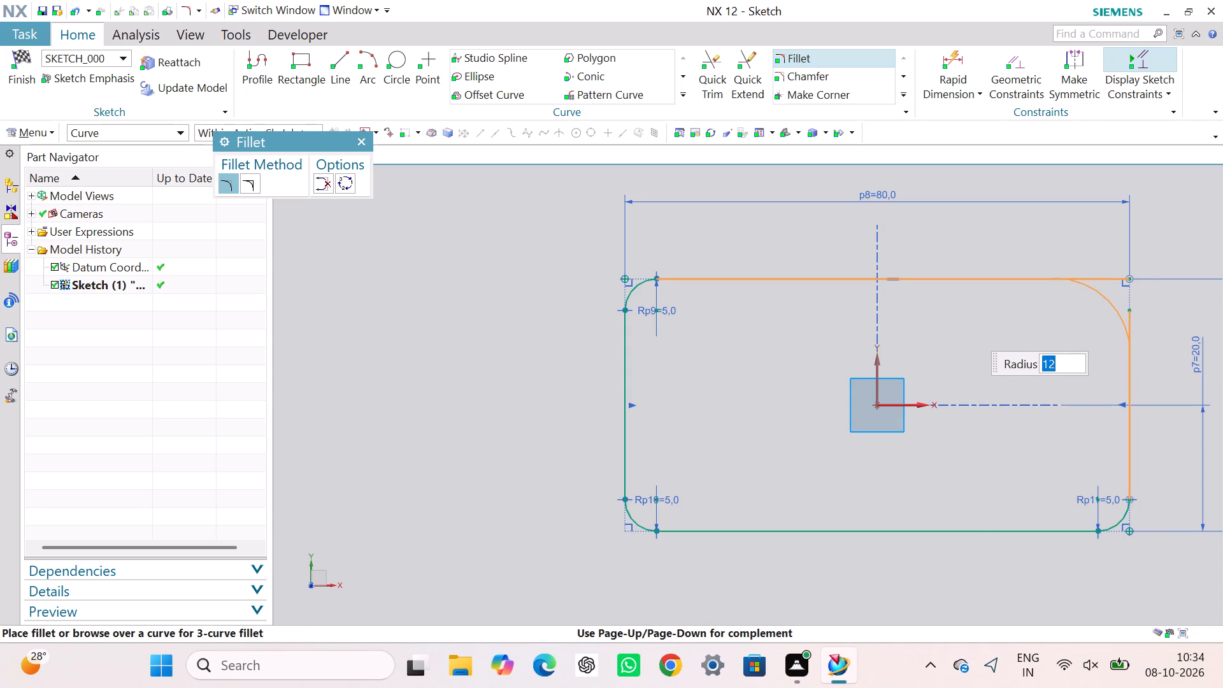
{"action": "key", "text": "5"}
{"action": "key", "text": "Return"}
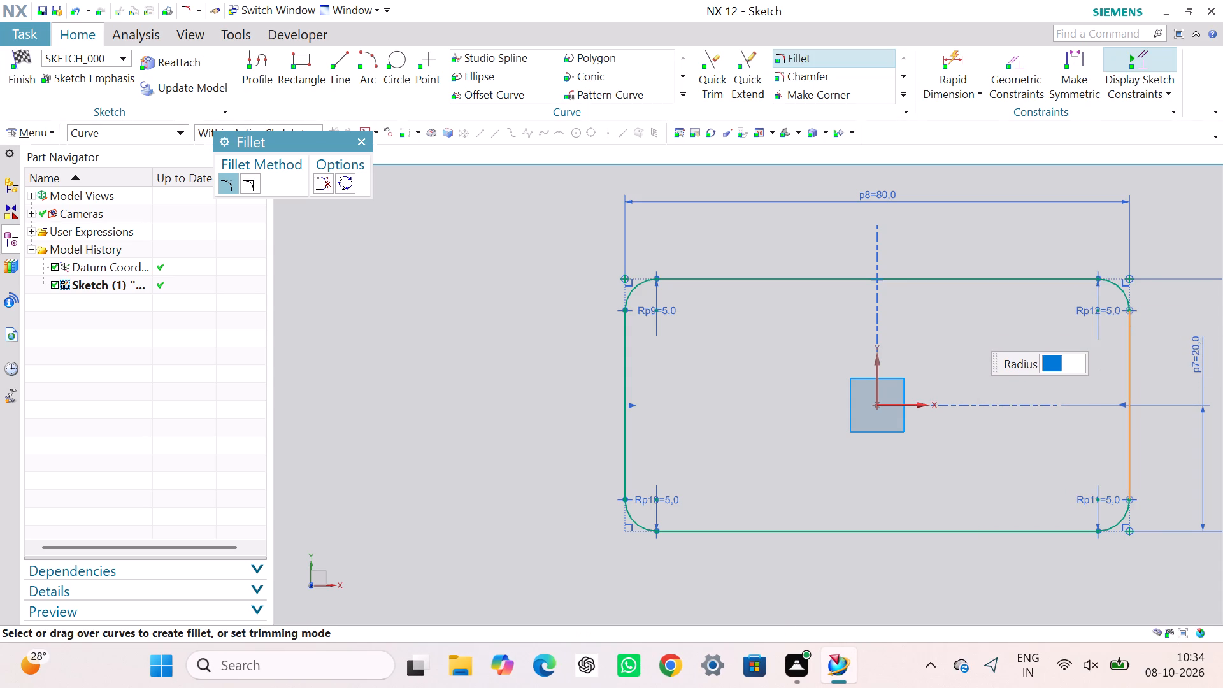
{"action": "left_click", "coordinate": [361, 141]}
Draw 4 mm diameter circles centred on the arc centres of the upper-left and lower-left corner fillets.
{"action": "left_click", "coordinate": [397, 55]}
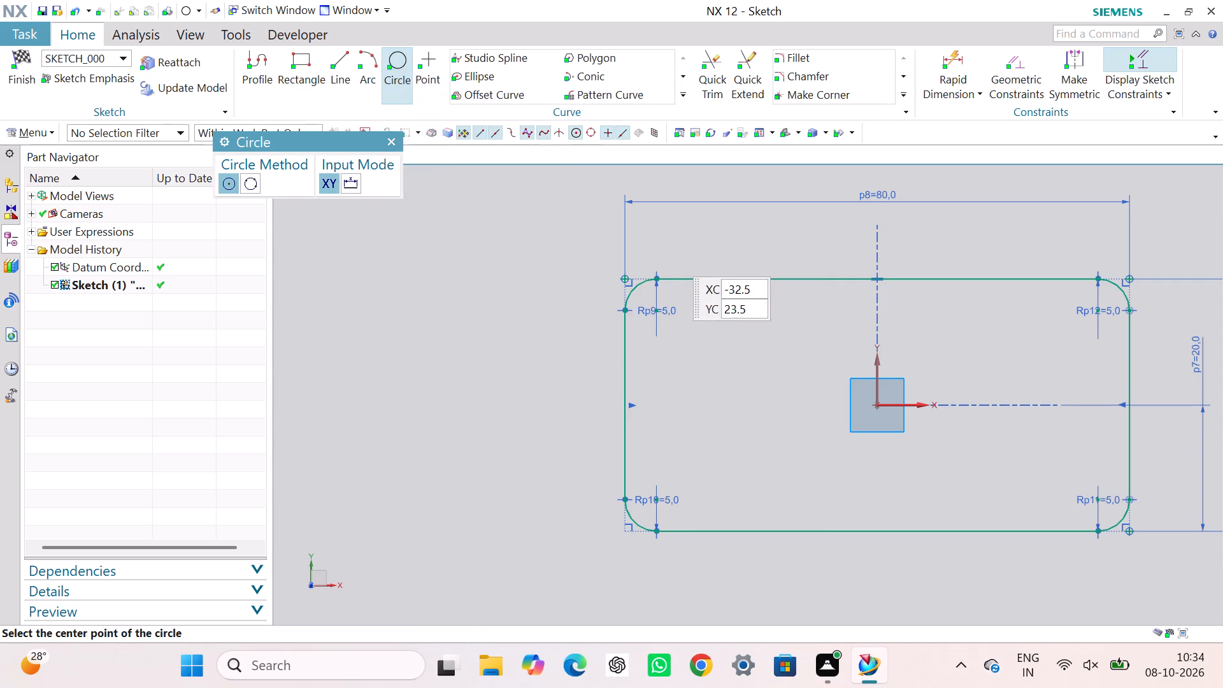
{"action": "scroll", "coordinate": [661, 320], "scroll_direction": "down", "scroll_amount": 2}
{"action": "scroll", "coordinate": [661, 320], "scroll_direction": "up", "scroll_amount": 8}
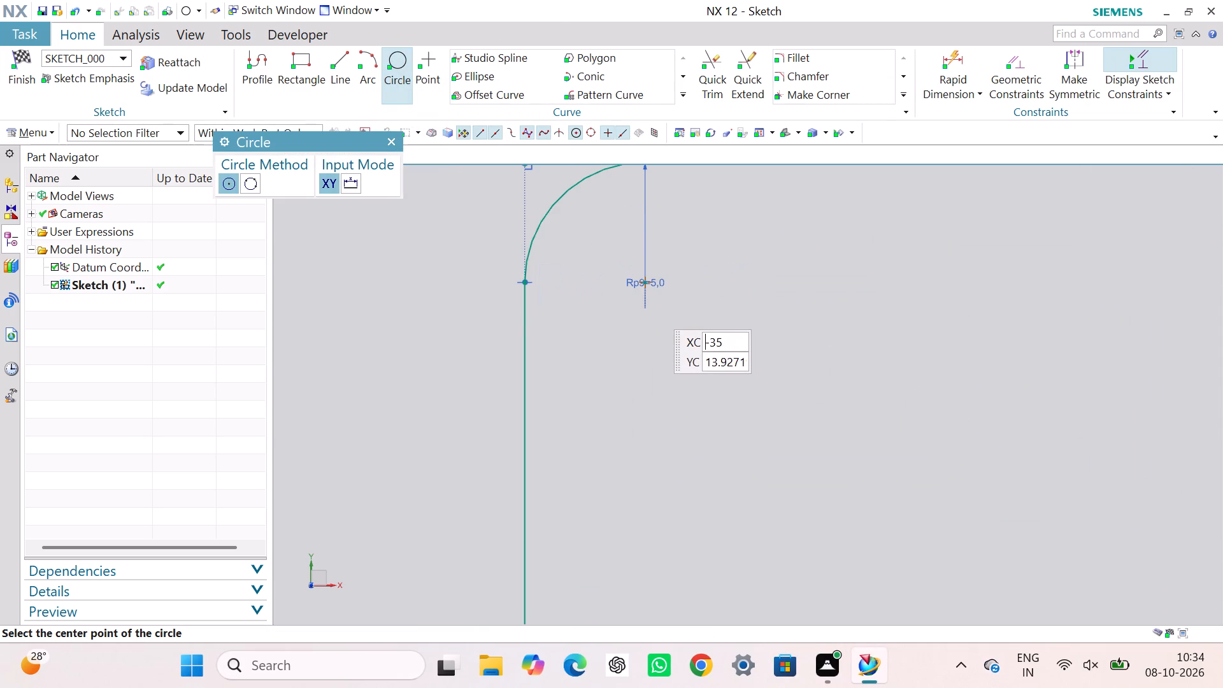
{"action": "left_click", "coordinate": [647, 280]}
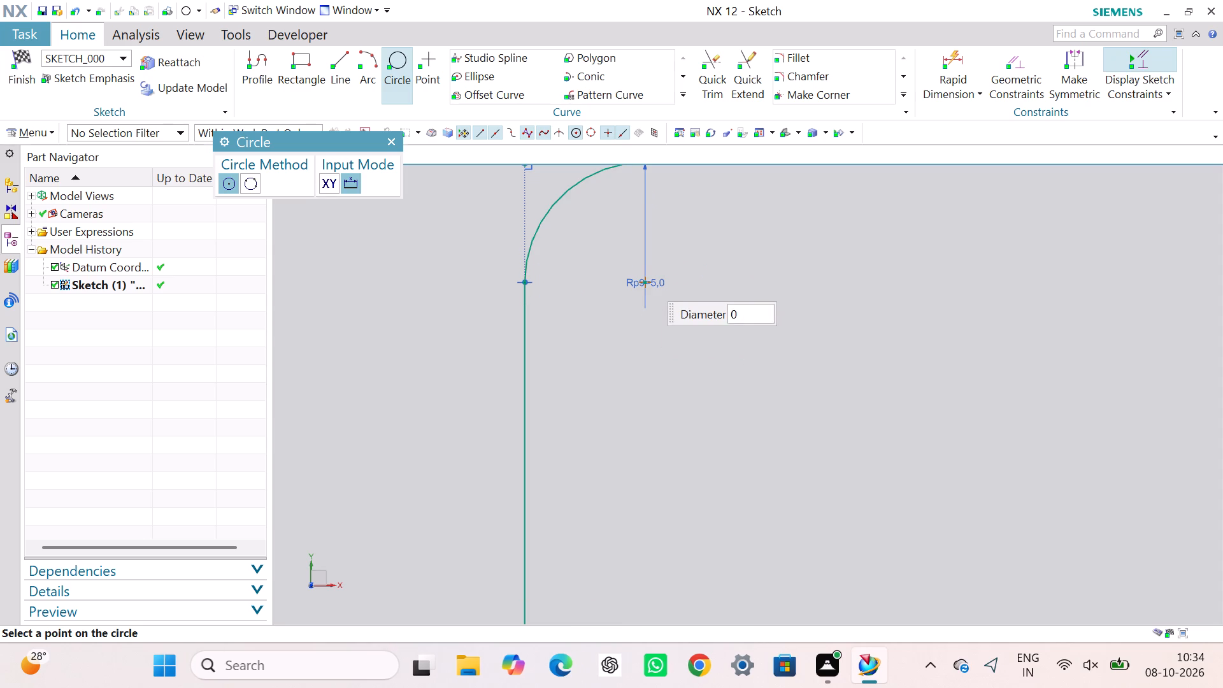
{"action": "key", "text": "4"}
{"action": "key", "text": "Return"}
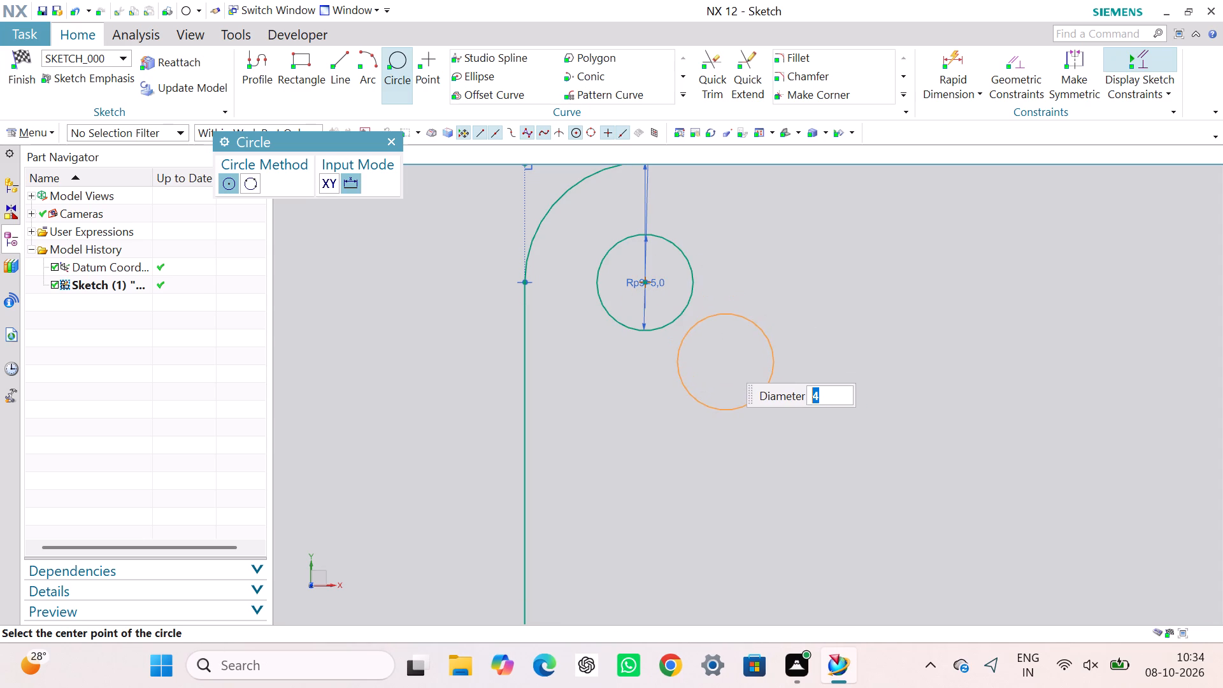
{"action": "scroll", "coordinate": [726, 362], "scroll_direction": "down", "scroll_amount": 1}
{"action": "scroll", "coordinate": [726, 362], "scroll_direction": "up", "scroll_amount": 3}
{"action": "scroll", "coordinate": [726, 362], "scroll_direction": "down", "scroll_amount": 7}
{"action": "scroll", "coordinate": [782, 503], "scroll_direction": "down", "scroll_amount": 3}
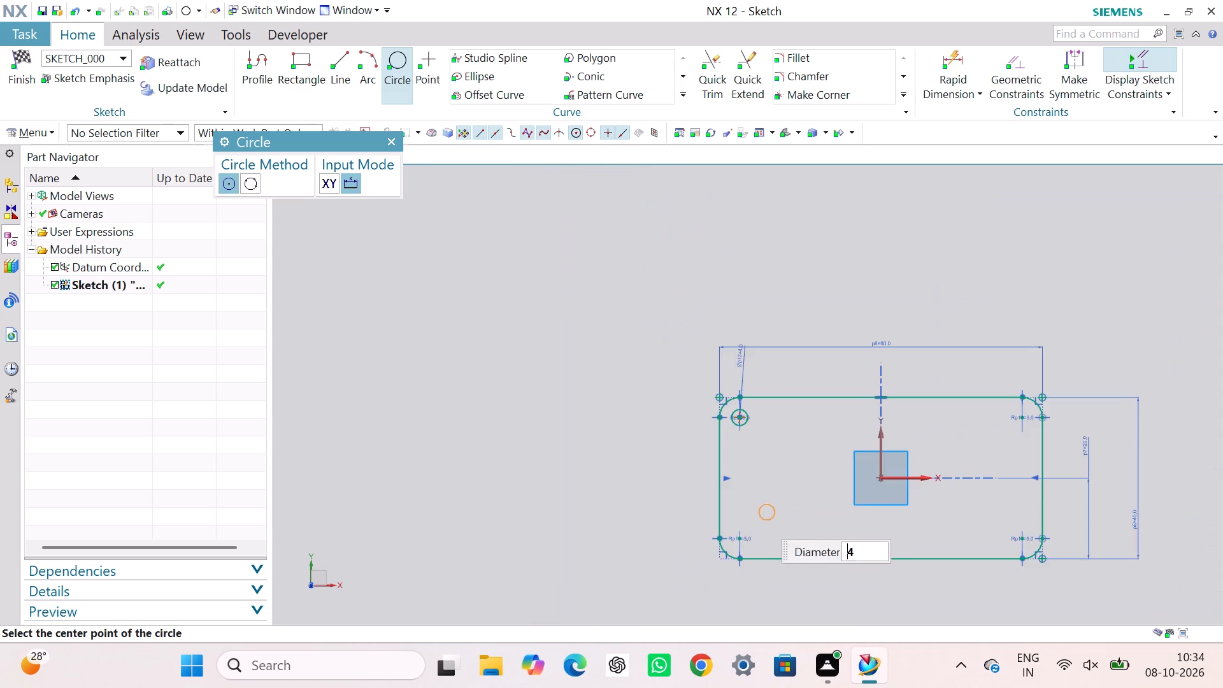
{"action": "scroll", "coordinate": [745, 588], "scroll_direction": "up", "scroll_amount": 5}
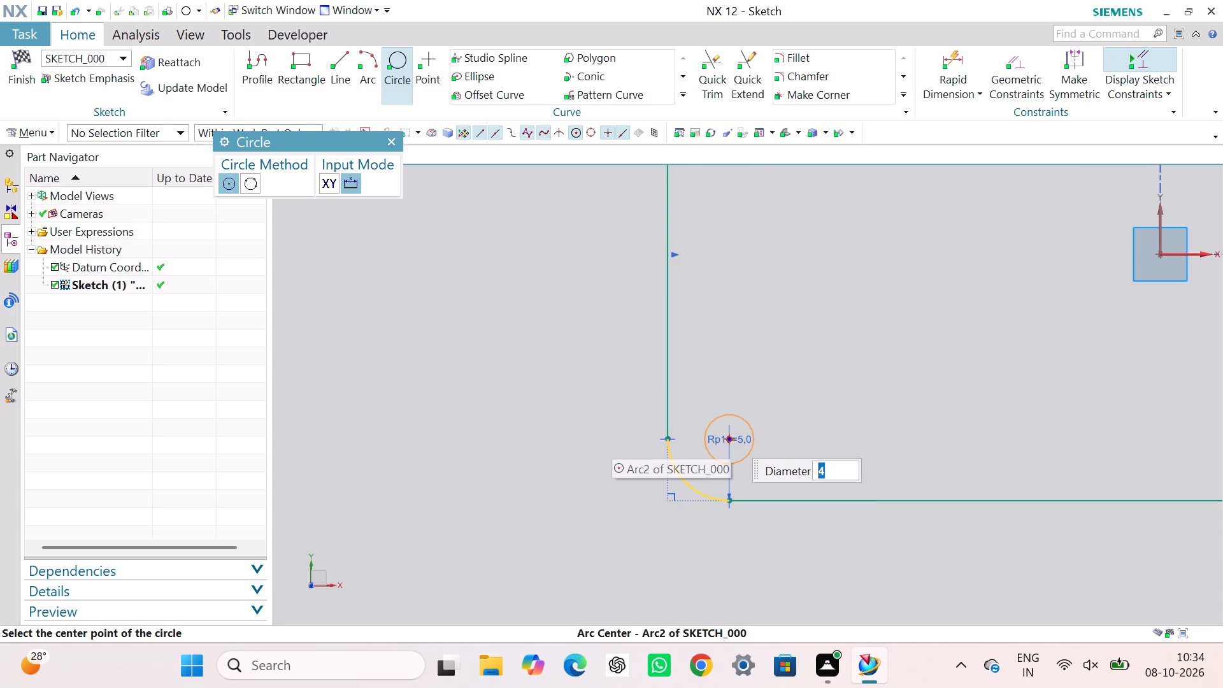
{"action": "left_click", "coordinate": [731, 436]}
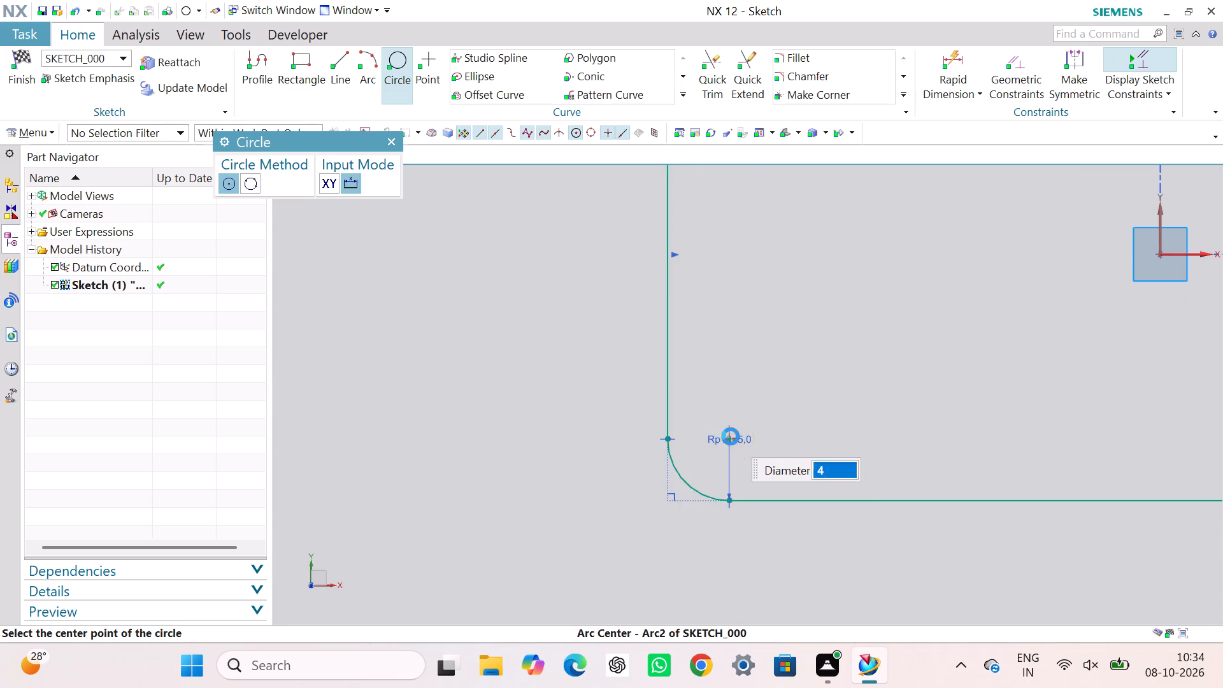
Draw 4 mm diameter circles centred on the arc centres of the lower-right and upper-right corner fillets.
{"action": "scroll", "coordinate": [967, 457], "scroll_direction": "down", "scroll_amount": 4}
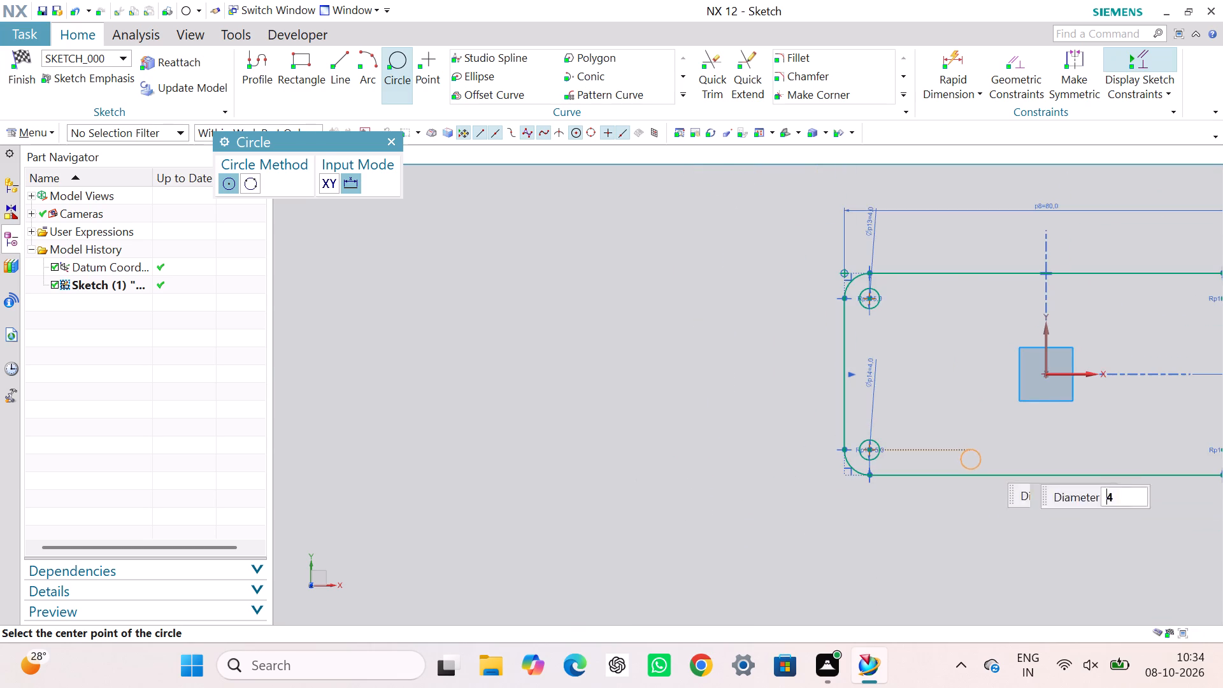
{"action": "scroll", "coordinate": [1093, 447], "scroll_direction": "down", "scroll_amount": 4}
{"action": "scroll", "coordinate": [1178, 440], "scroll_direction": "up", "scroll_amount": 7}
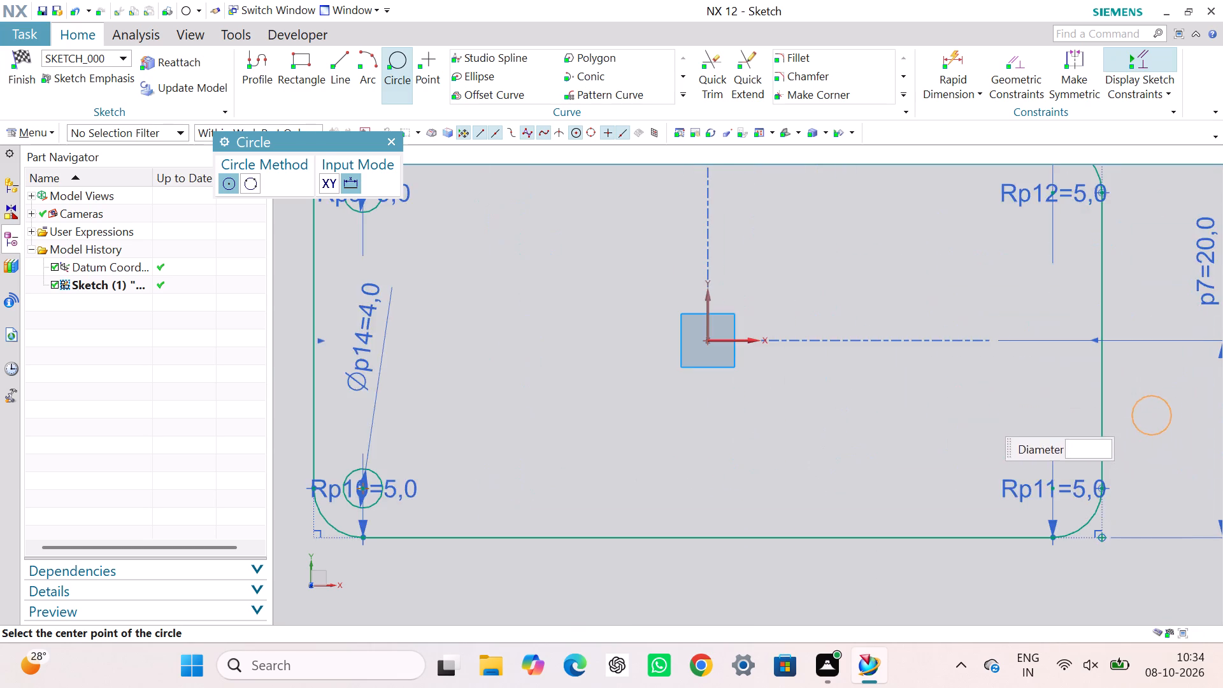
{"action": "scroll", "coordinate": [1043, 499], "scroll_direction": "up", "scroll_amount": 3}
{"action": "left_click", "coordinate": [1064, 477]}
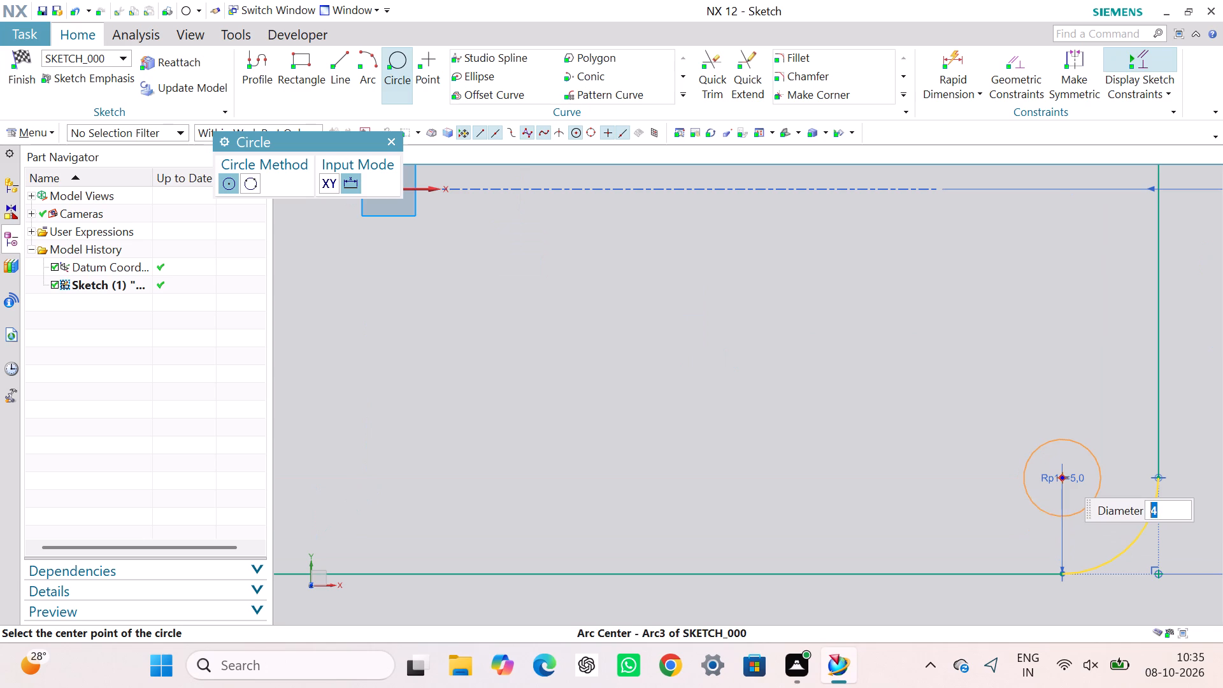
{"action": "scroll", "coordinate": [1062, 347], "scroll_direction": "down", "scroll_amount": 5}
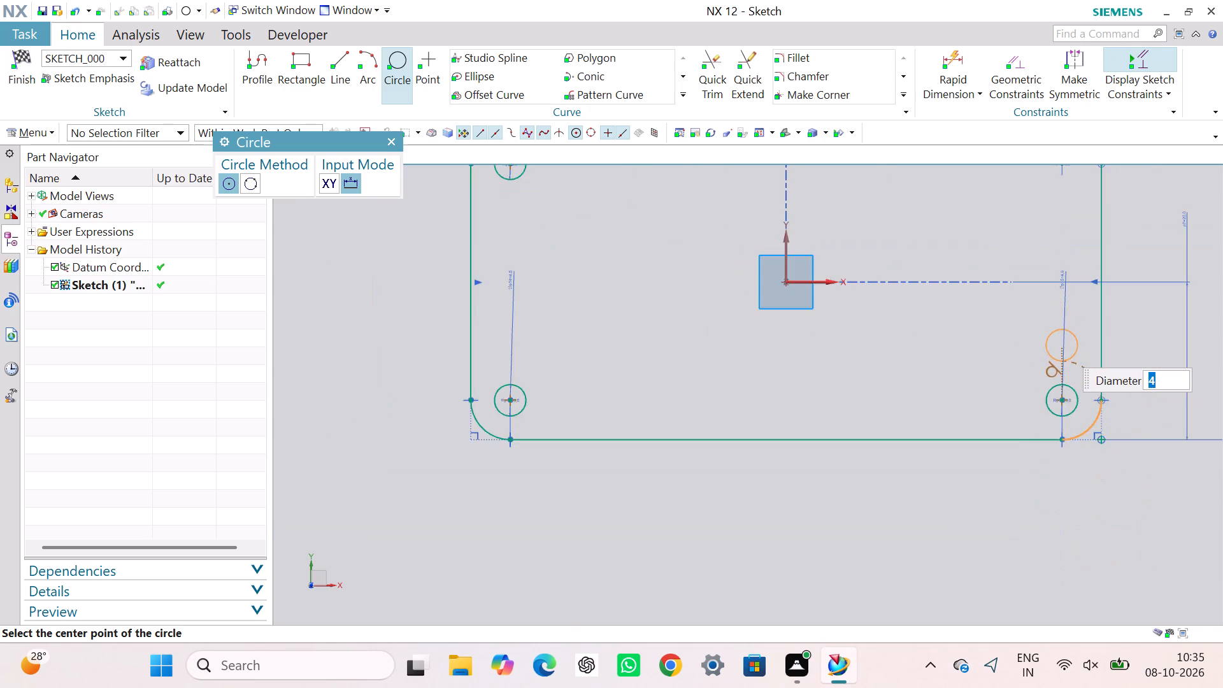
{"action": "scroll", "coordinate": [1062, 347], "scroll_direction": "down", "scroll_amount": 2}
{"action": "scroll", "coordinate": [1055, 287], "scroll_direction": "up", "scroll_amount": 5}
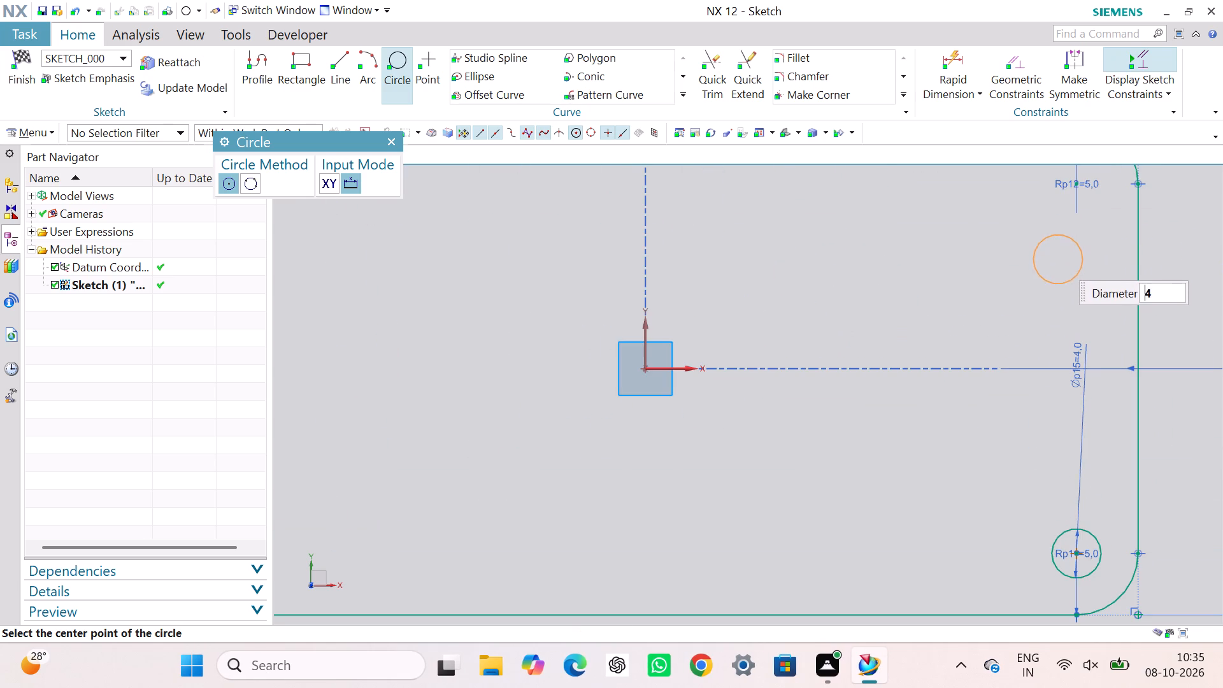
{"action": "left_click", "coordinate": [1076, 184]}
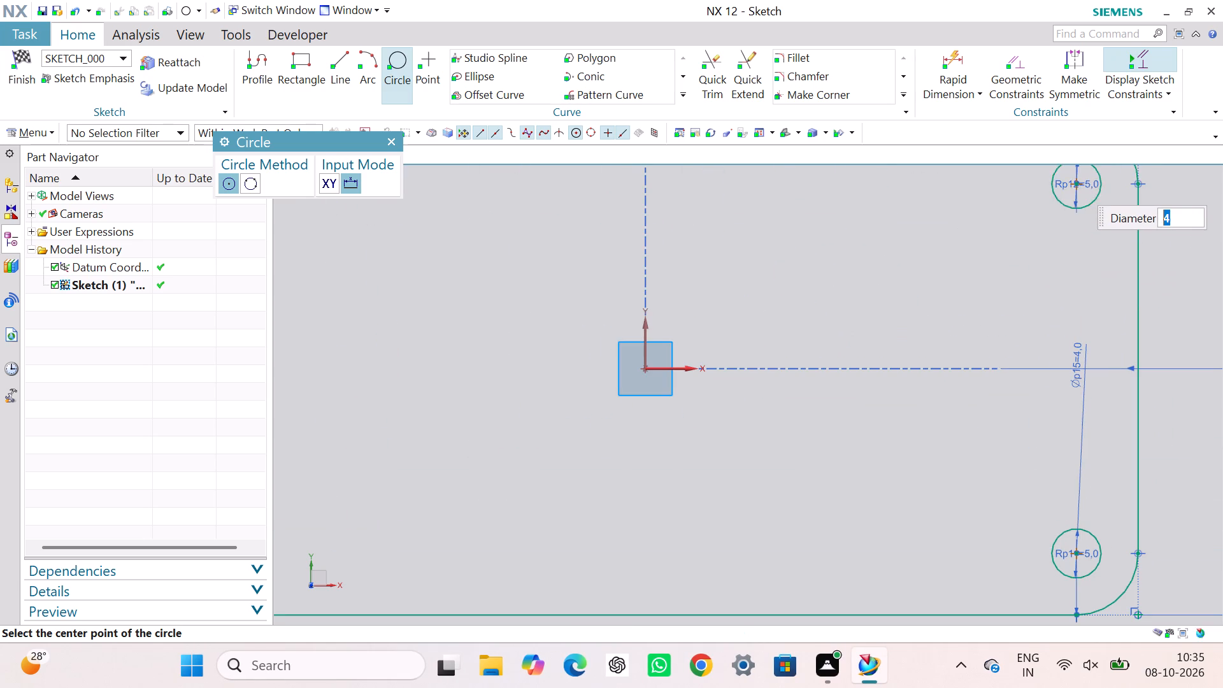
Close the Circle command and finish the sketch of the rounded rectangle with its four corner holes.
{"action": "scroll", "coordinate": [1017, 263], "scroll_direction": "down", "scroll_amount": 5}
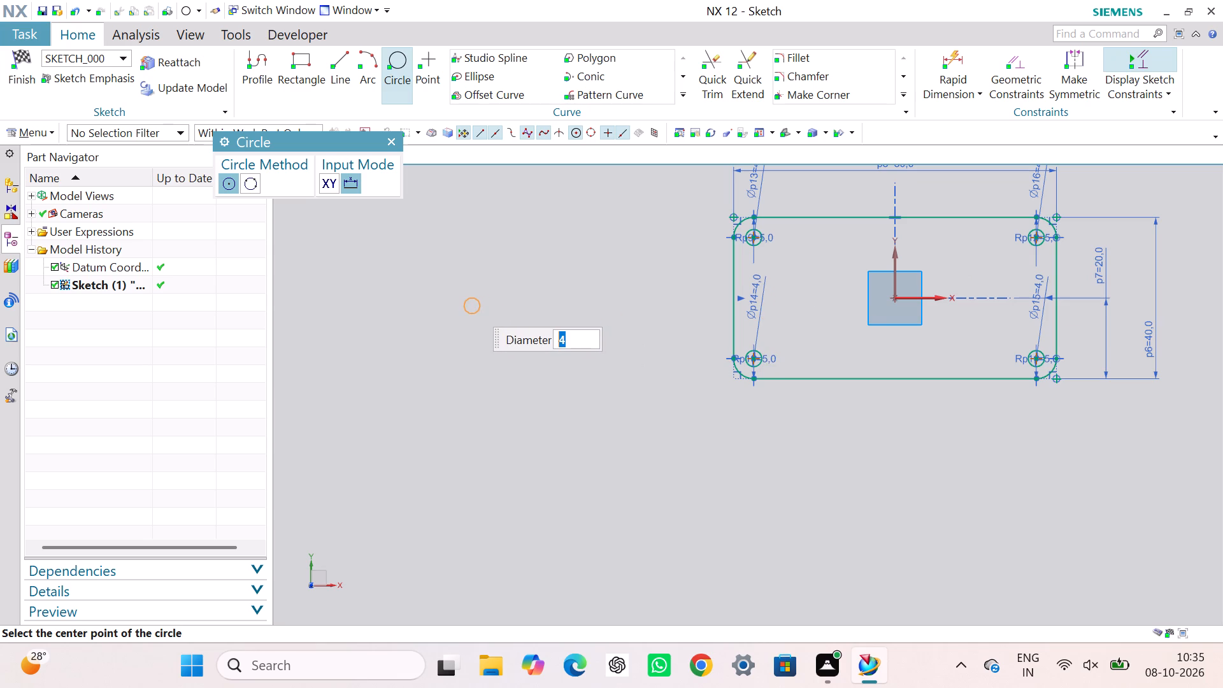
{"action": "left_click", "coordinate": [386, 141]}
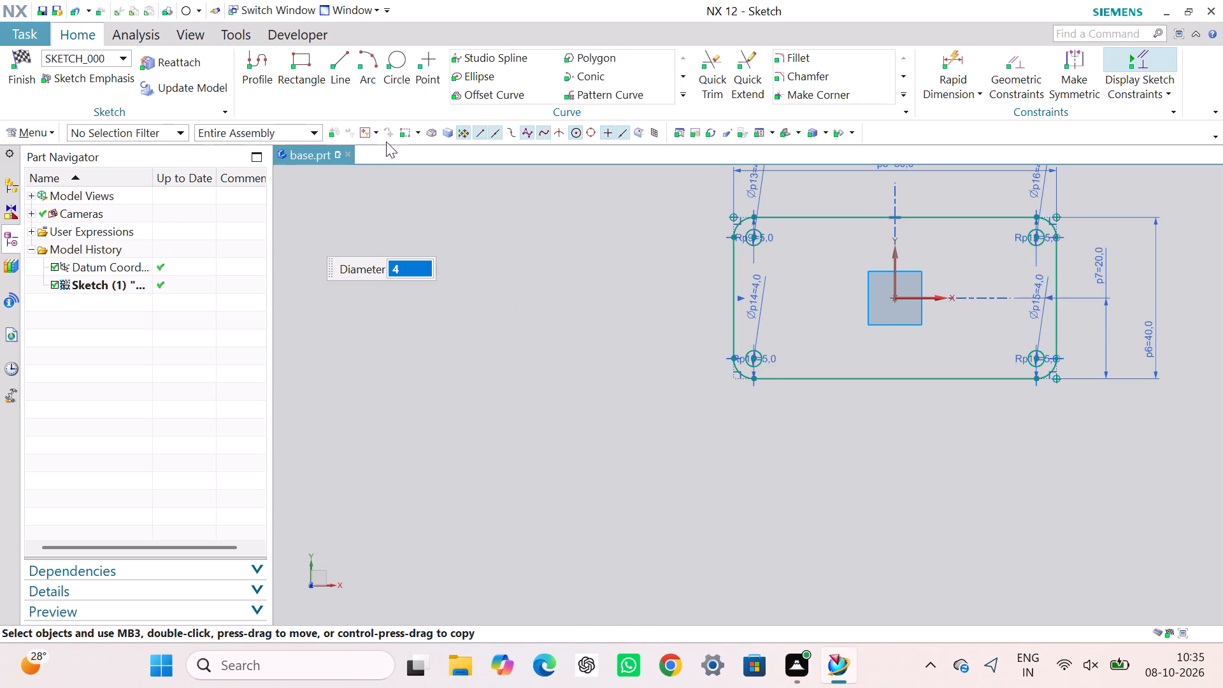
{"action": "scroll", "coordinate": [574, 304], "scroll_direction": "up", "scroll_amount": 4}
{"action": "scroll", "coordinate": [640, 287], "scroll_direction": "down", "scroll_amount": 5}
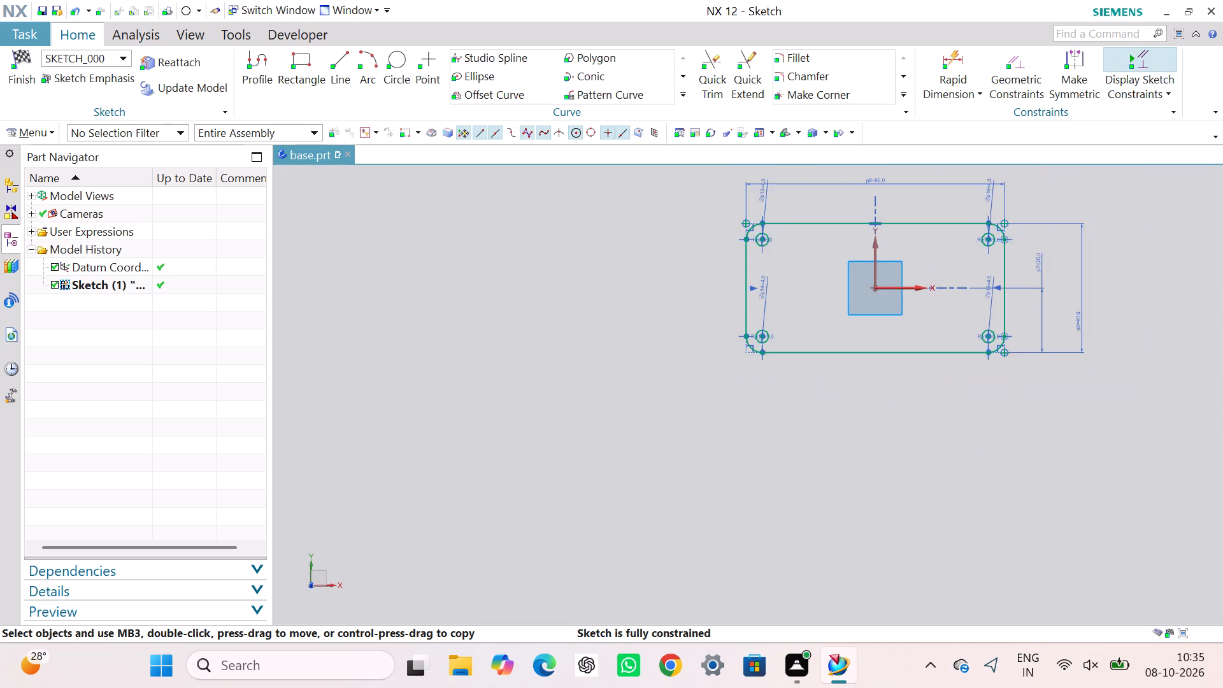
{"action": "left_click", "coordinate": [19, 48]}
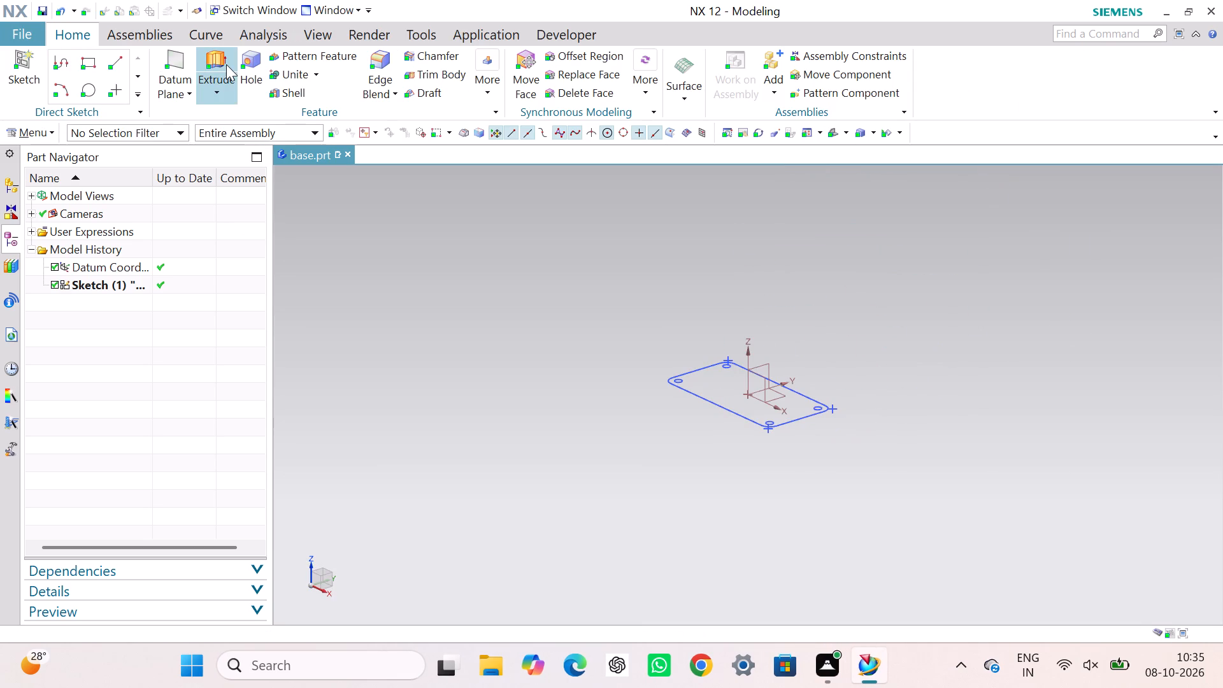
Extrude the whole plate sketch, including its corner holes, from 0 to 5 mm with the Boolean left as Inferred.
{"action": "left_click", "coordinate": [220, 61]}
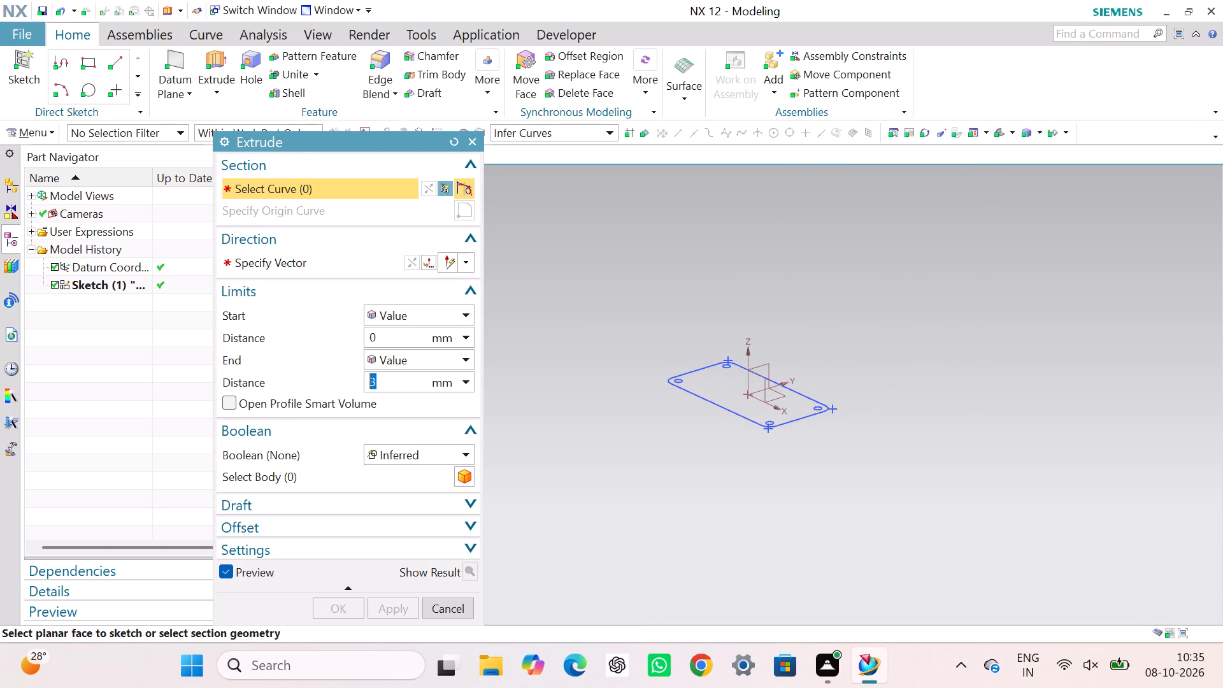
{"action": "left_click", "coordinate": [686, 392]}
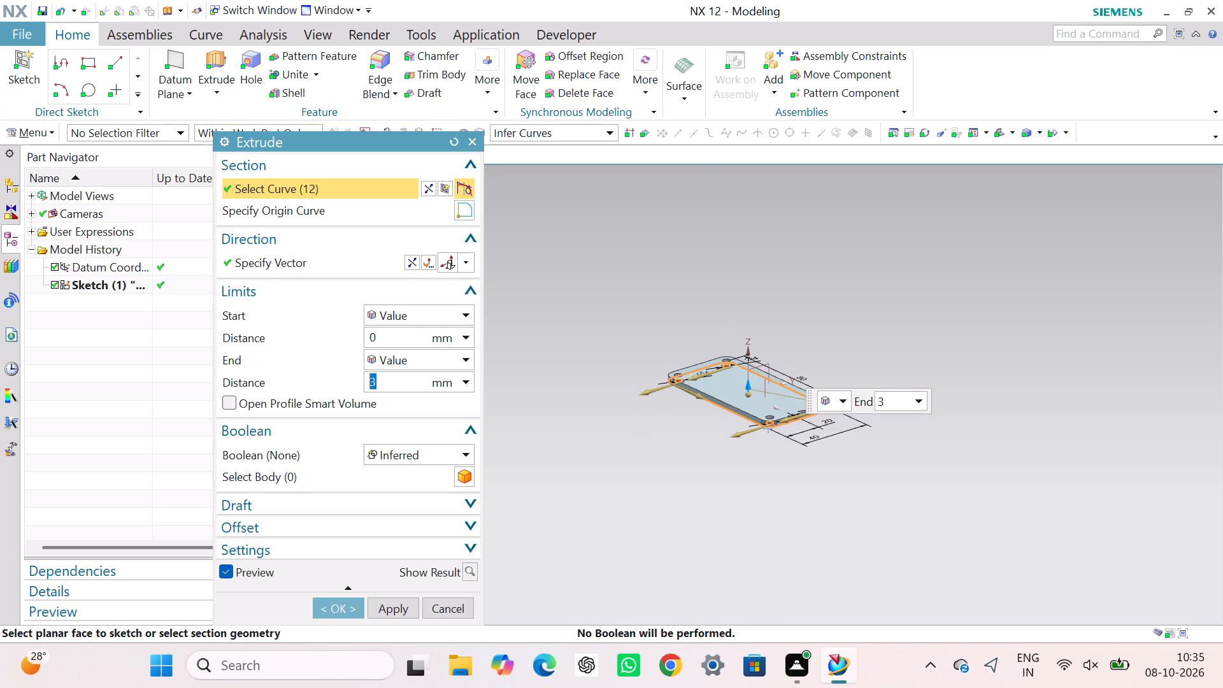
{"action": "key", "text": "5"}
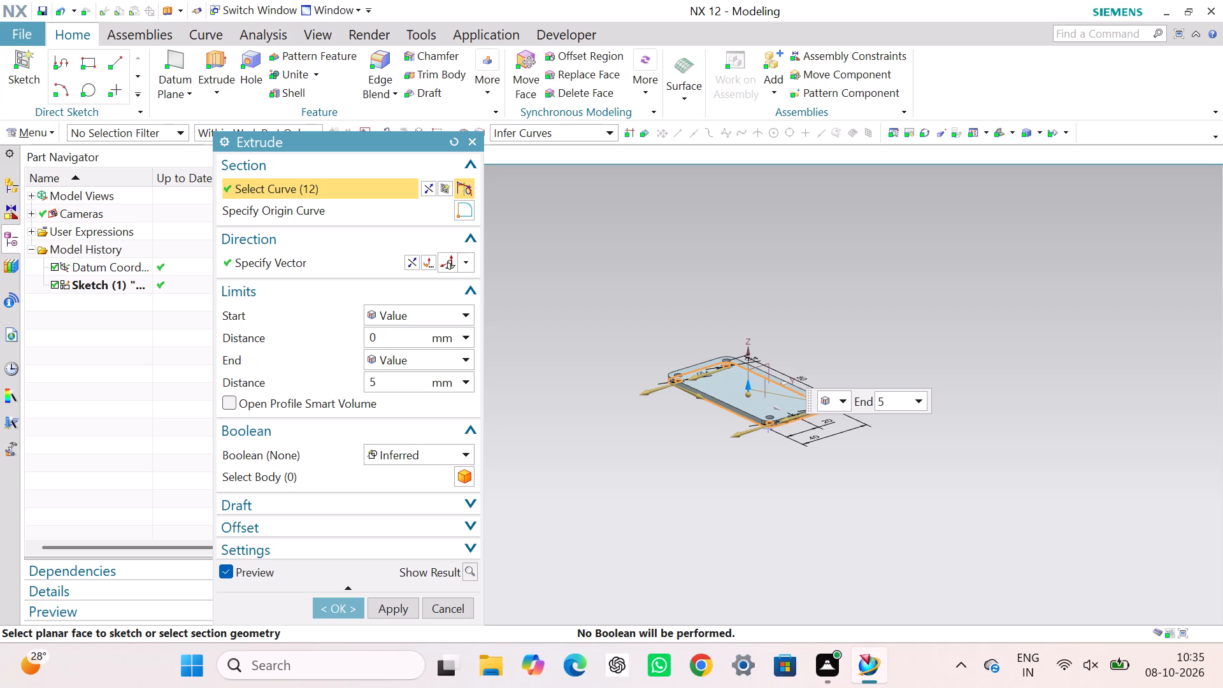
{"action": "left_click", "coordinate": [571, 380]}
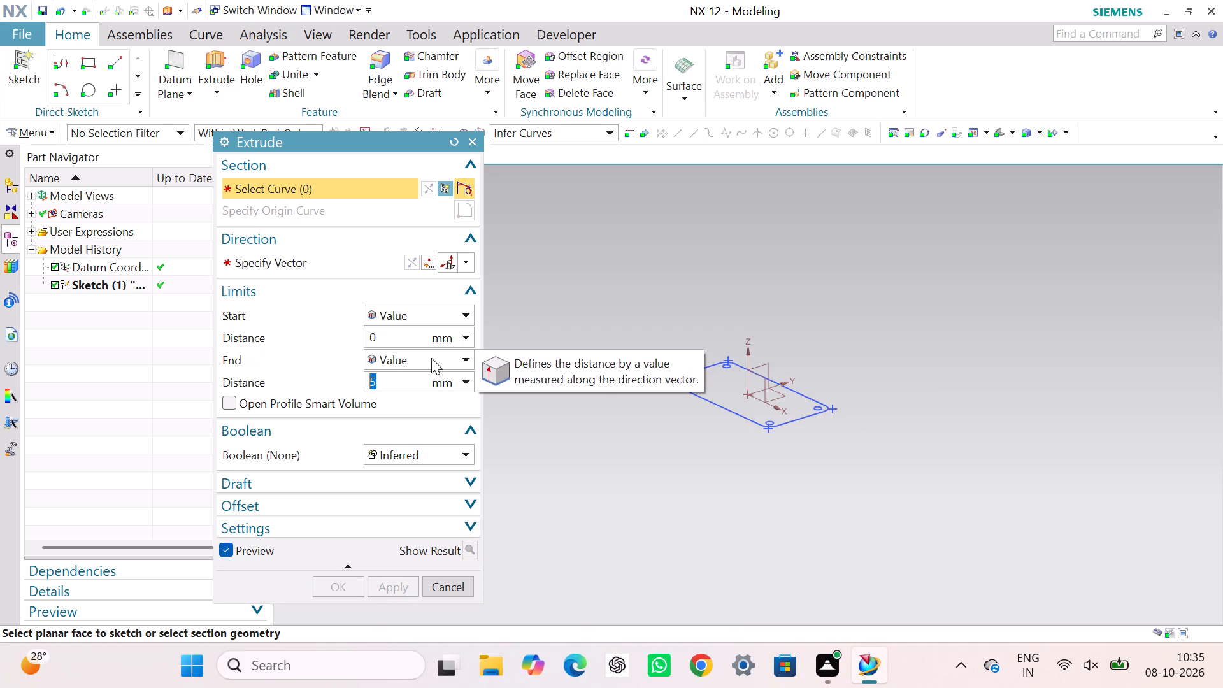
{"action": "left_click", "coordinate": [722, 410]}
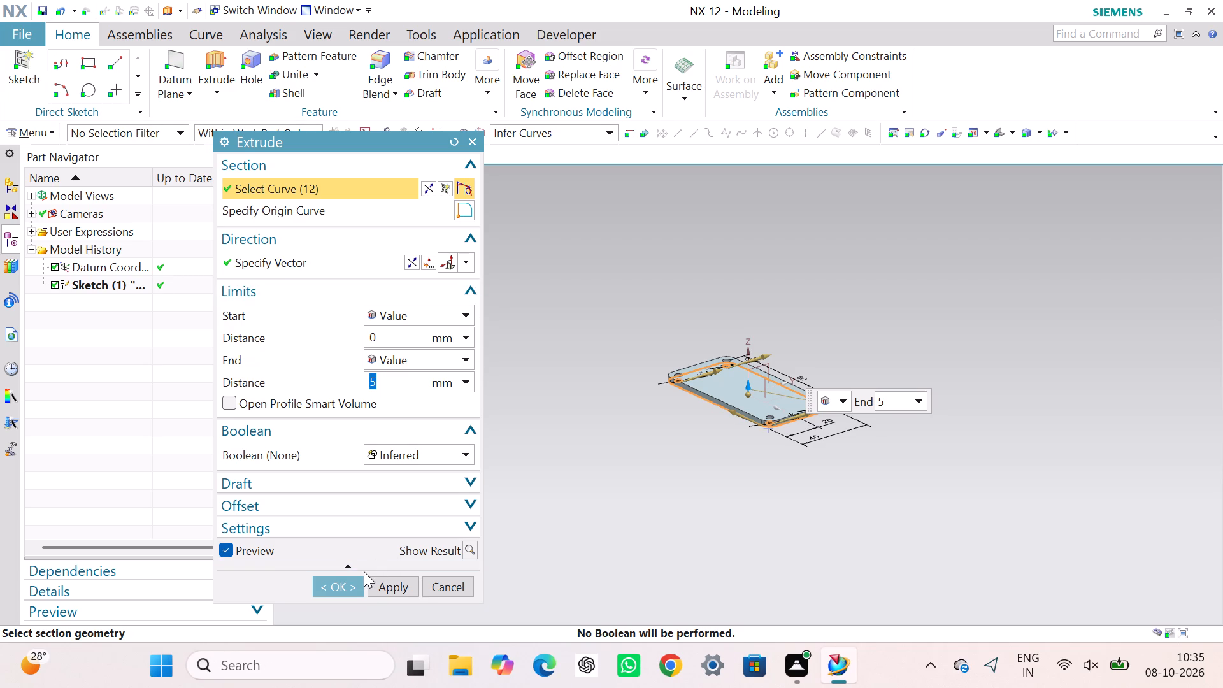
{"action": "left_click", "coordinate": [465, 454]}
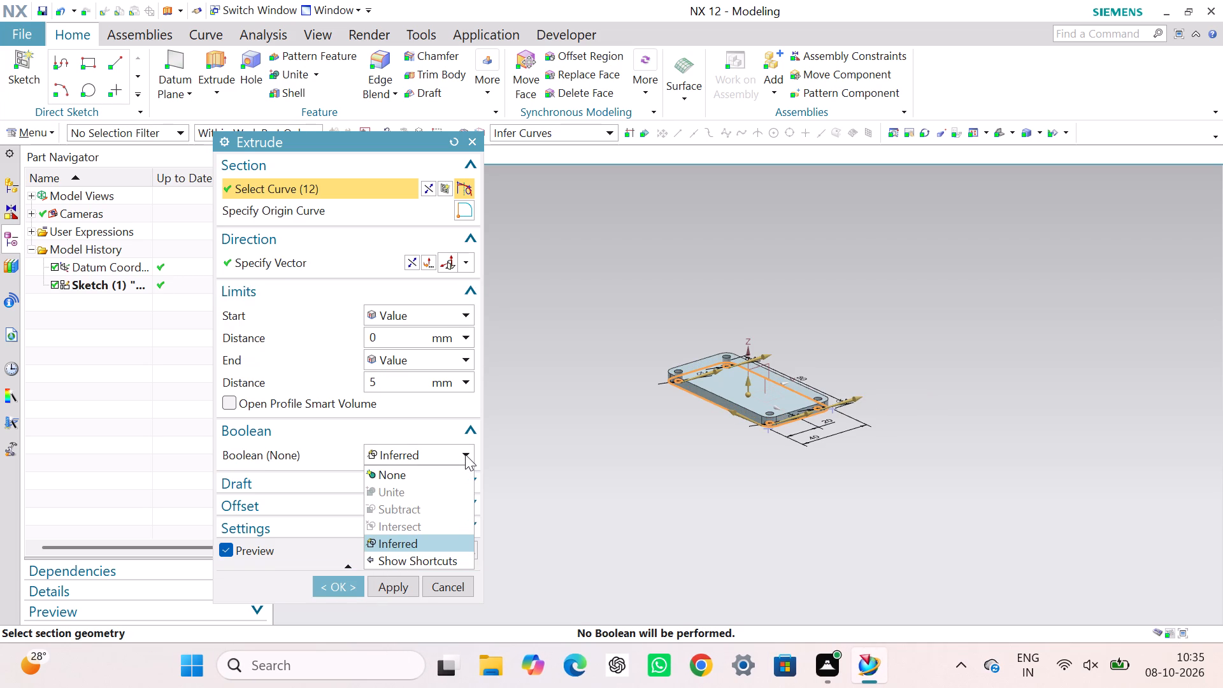
{"action": "left_click", "coordinate": [465, 454]}
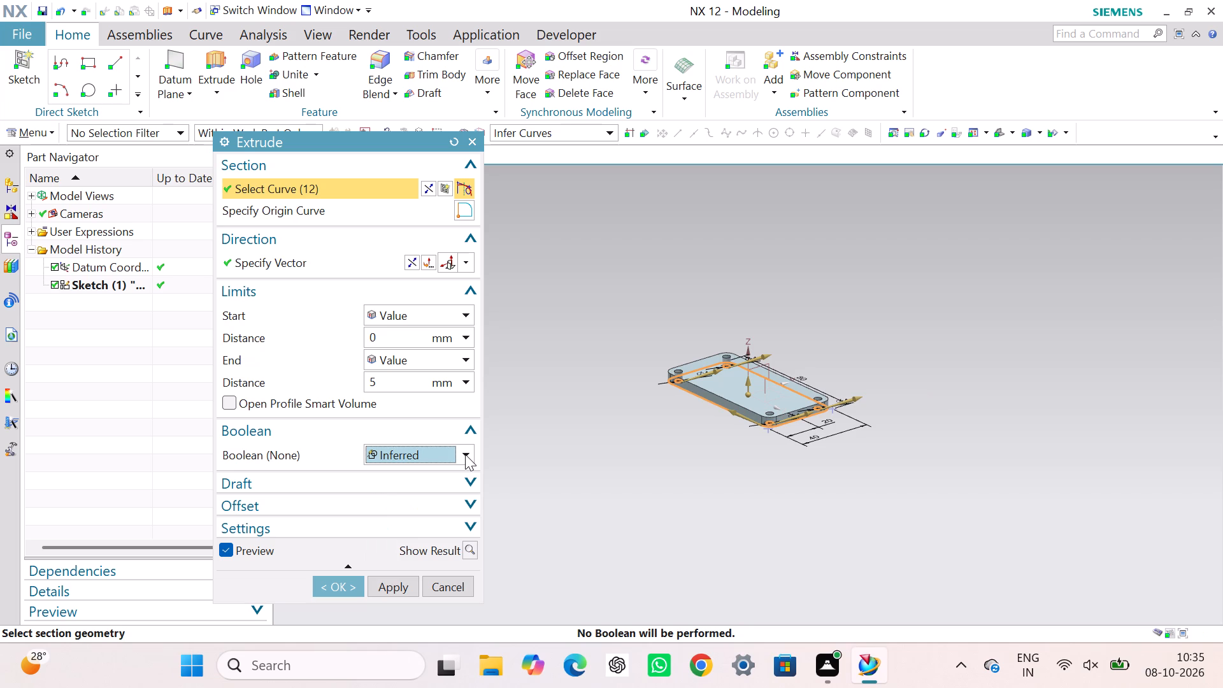
{"action": "left_click", "coordinate": [465, 454]}
{"action": "left_click", "coordinate": [465, 454]}
{"action": "left_click", "coordinate": [361, 578]}
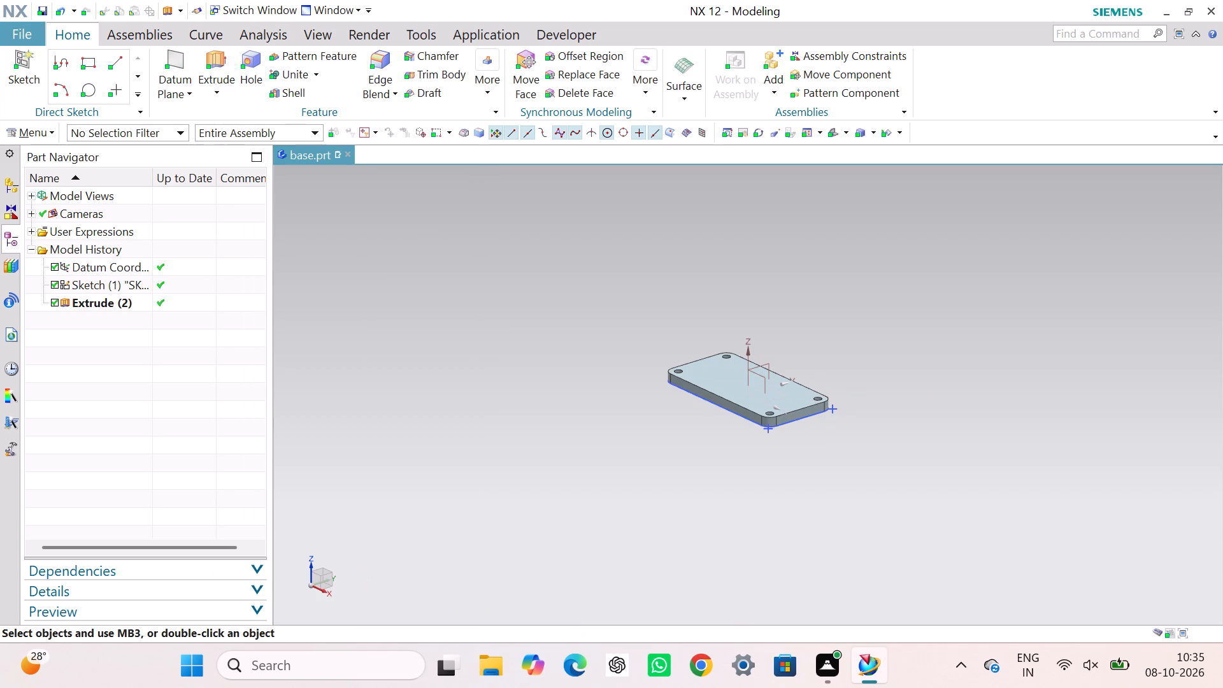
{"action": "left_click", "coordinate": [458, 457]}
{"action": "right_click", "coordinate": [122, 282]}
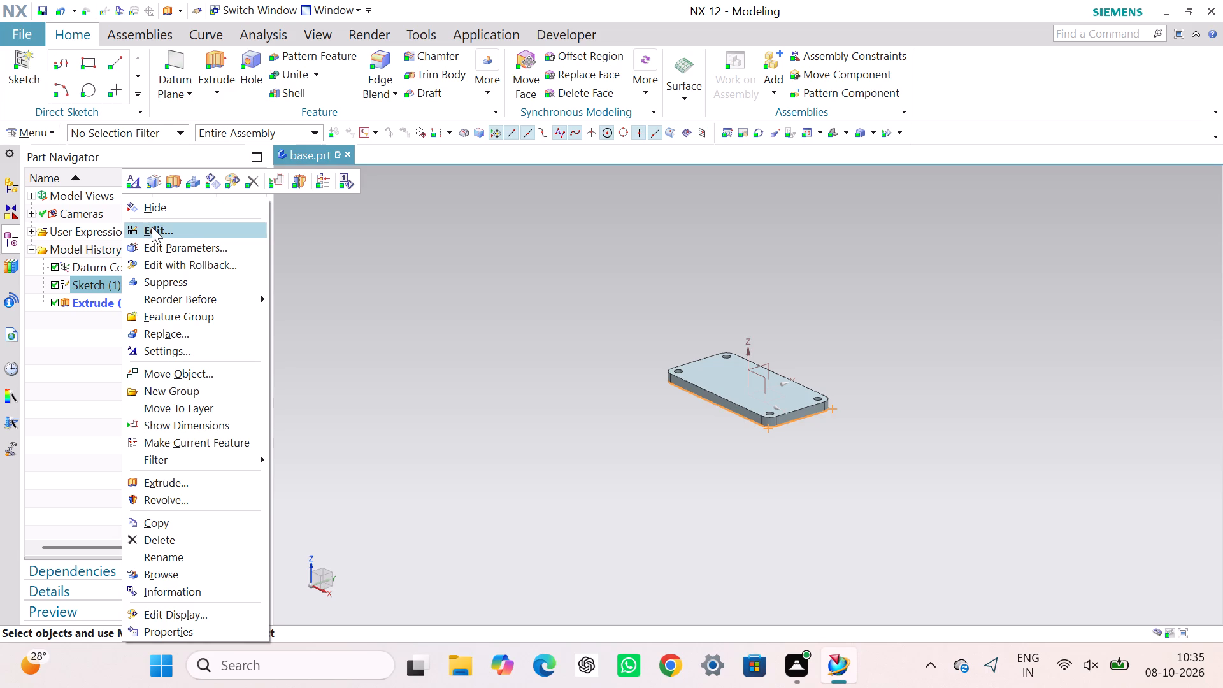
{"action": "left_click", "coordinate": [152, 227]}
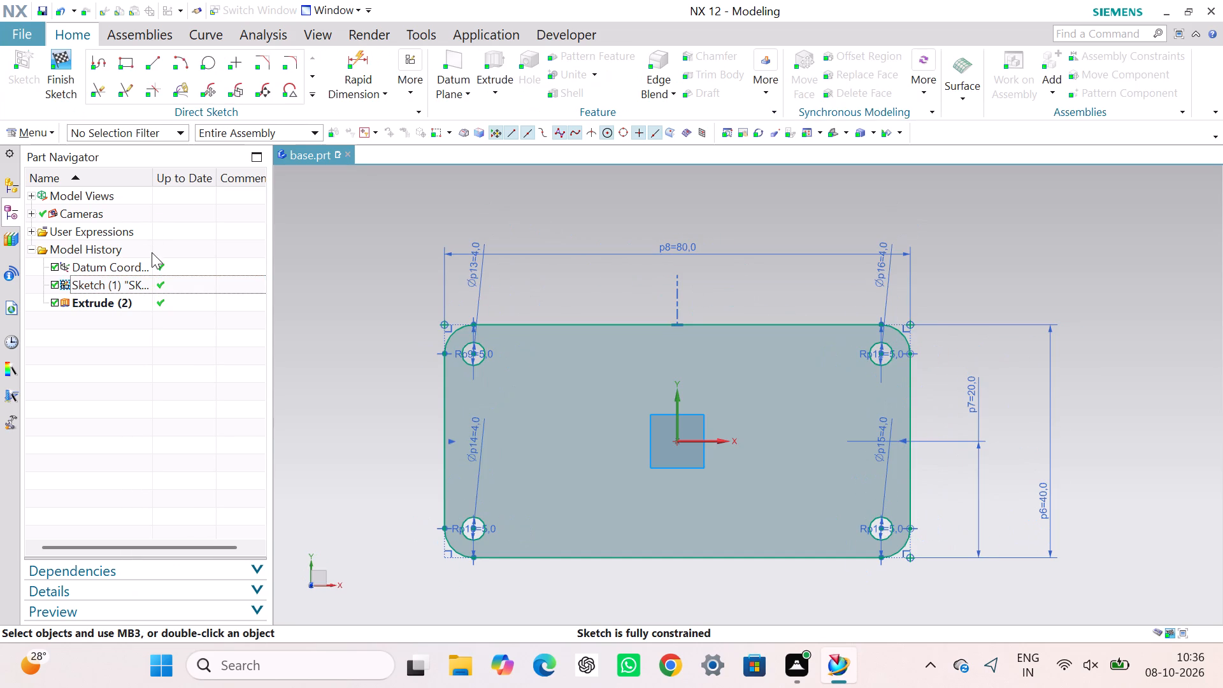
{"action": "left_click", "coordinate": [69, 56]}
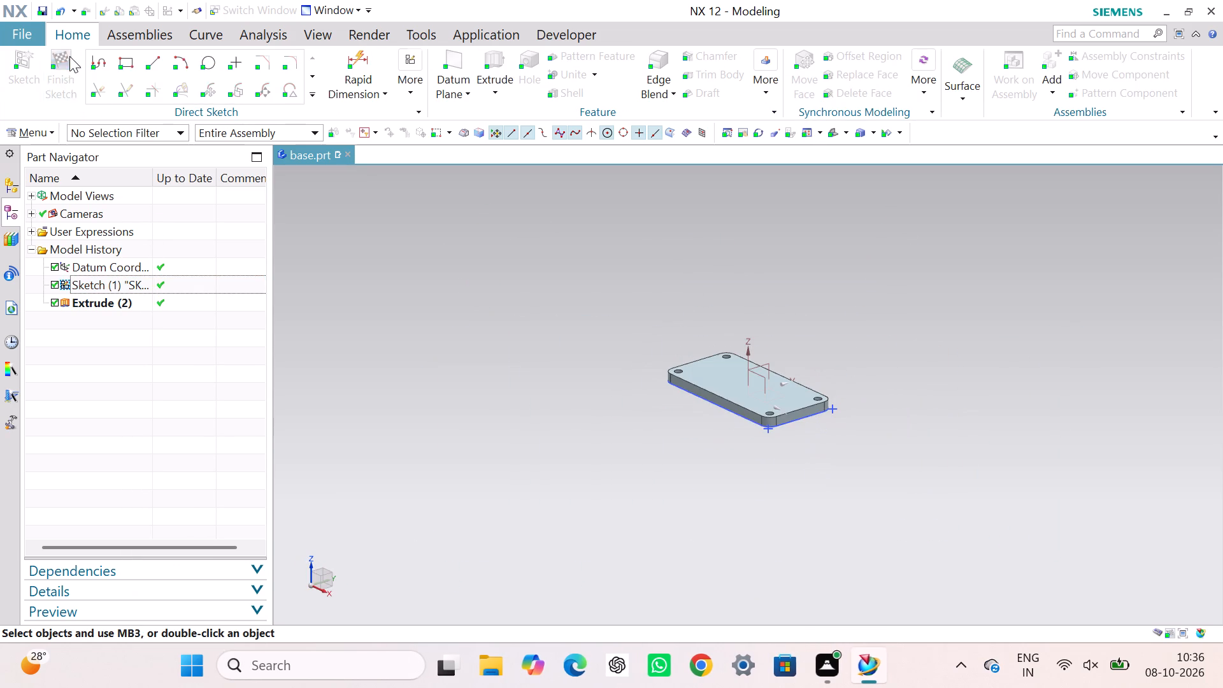
Hide the base sketch so that only the extruded plate is displayed.
{"action": "right_click", "coordinate": [124, 282]}
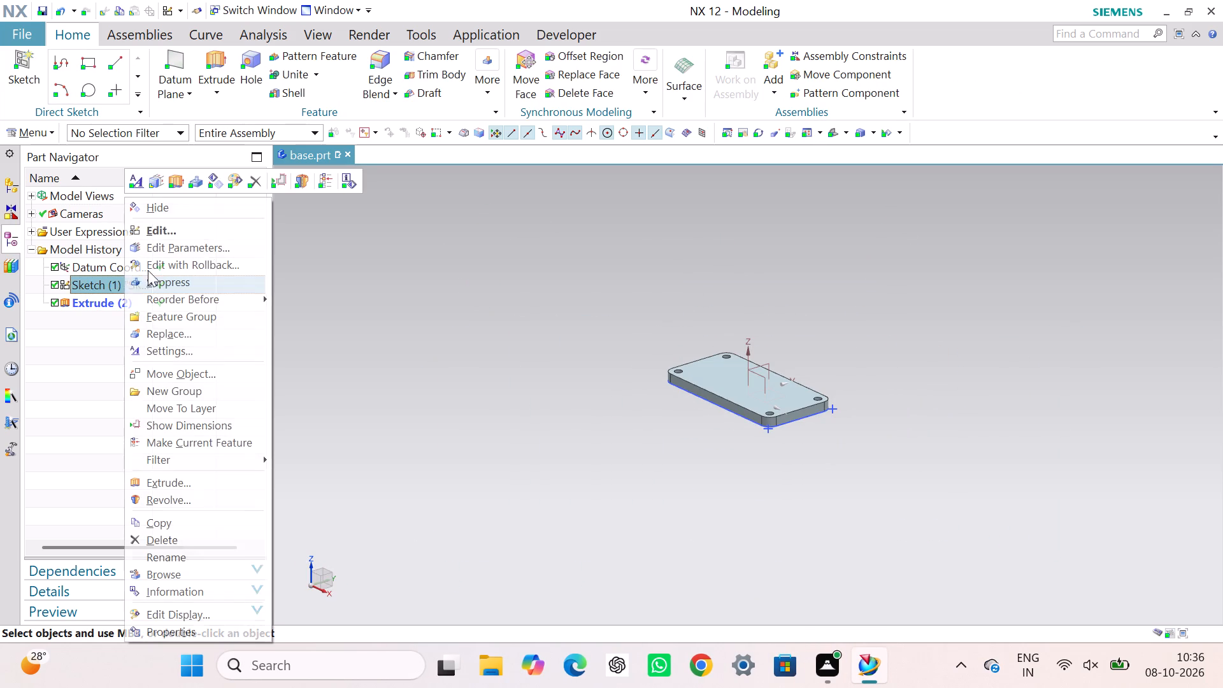
{"action": "left_click", "coordinate": [245, 203]}
{"action": "left_click", "coordinate": [559, 289]}
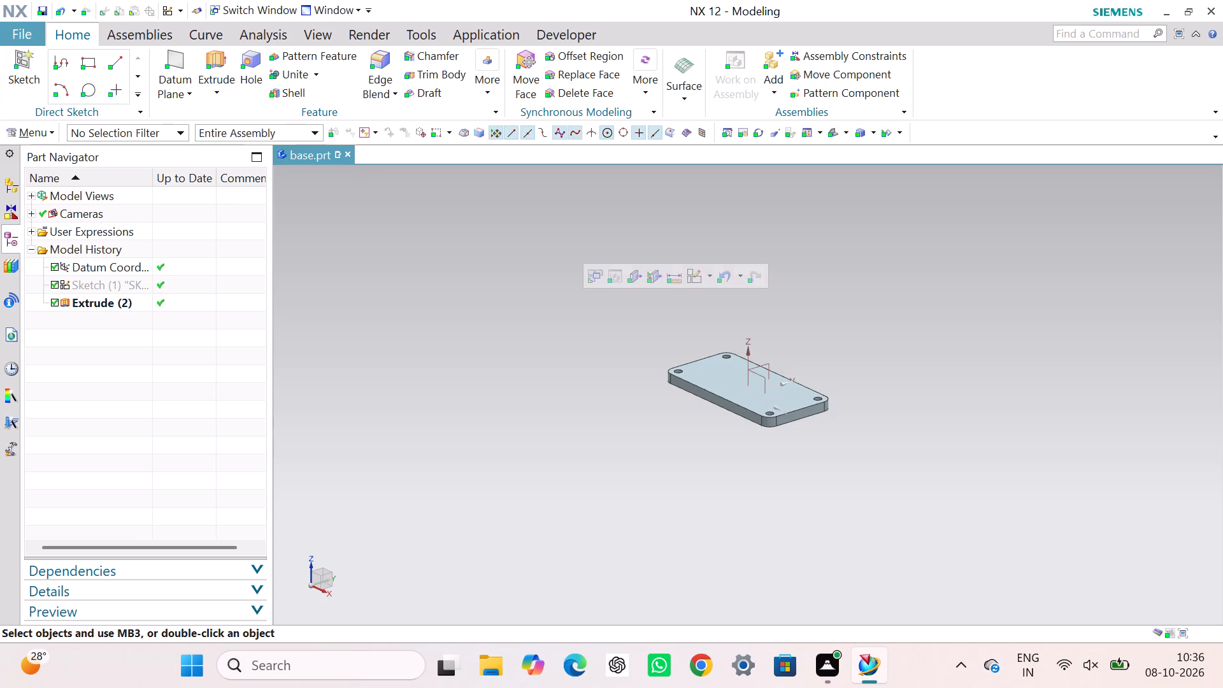
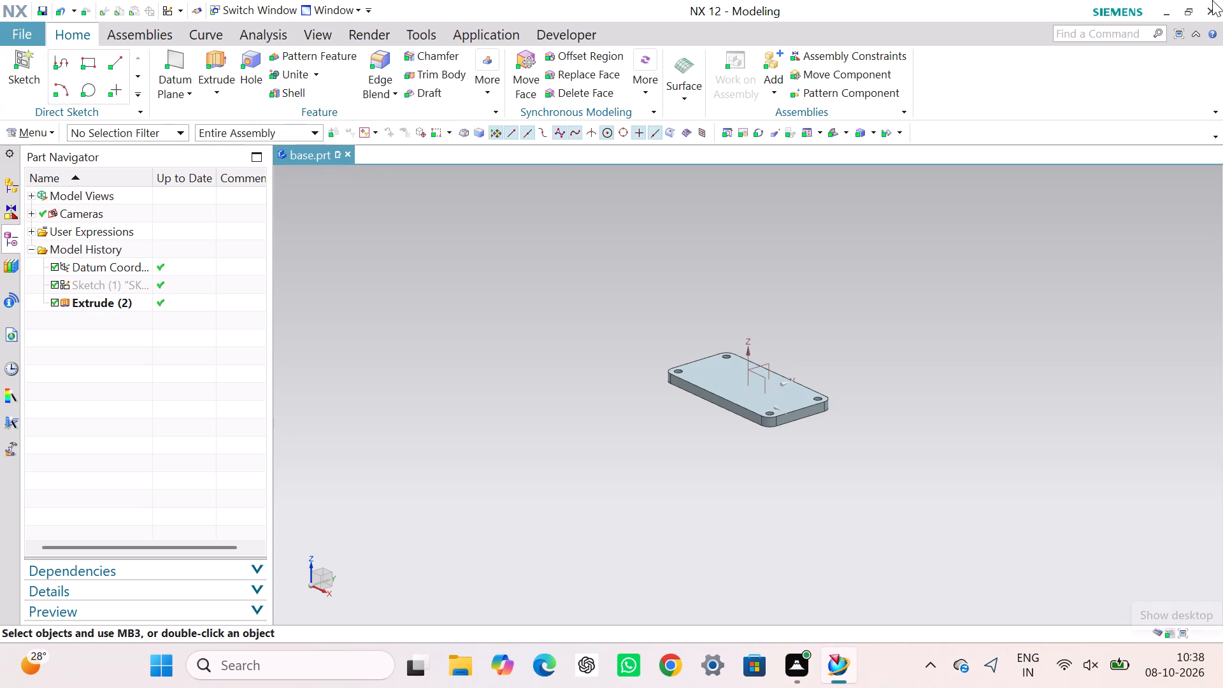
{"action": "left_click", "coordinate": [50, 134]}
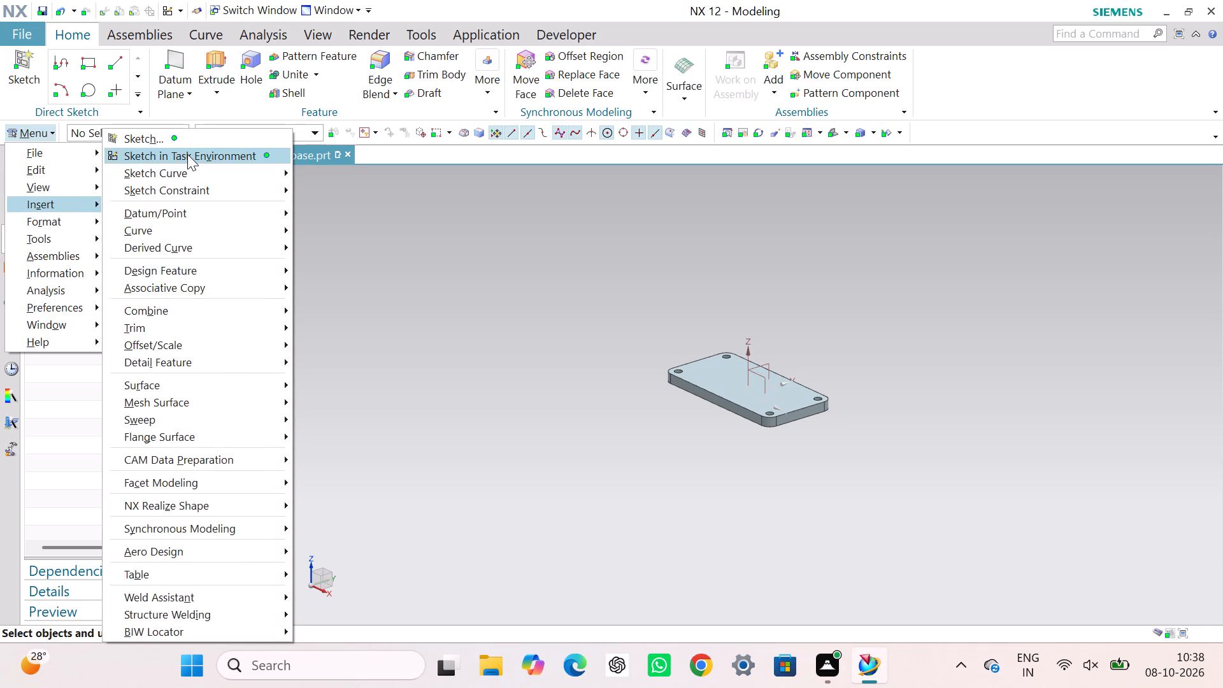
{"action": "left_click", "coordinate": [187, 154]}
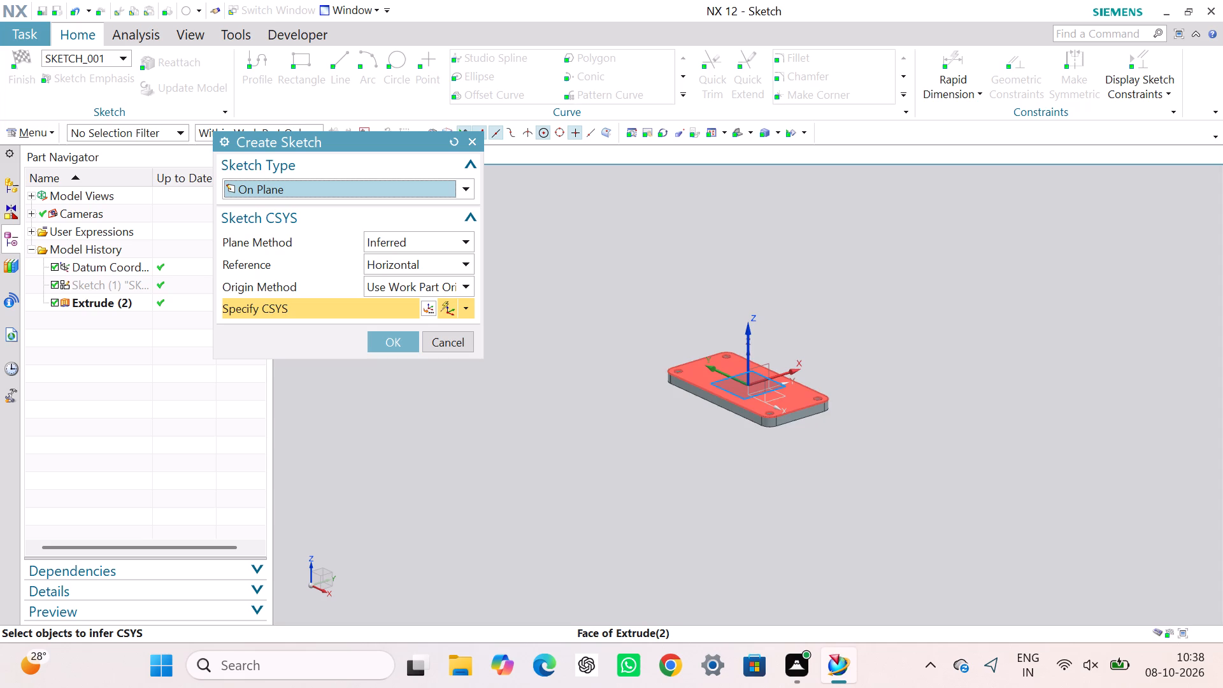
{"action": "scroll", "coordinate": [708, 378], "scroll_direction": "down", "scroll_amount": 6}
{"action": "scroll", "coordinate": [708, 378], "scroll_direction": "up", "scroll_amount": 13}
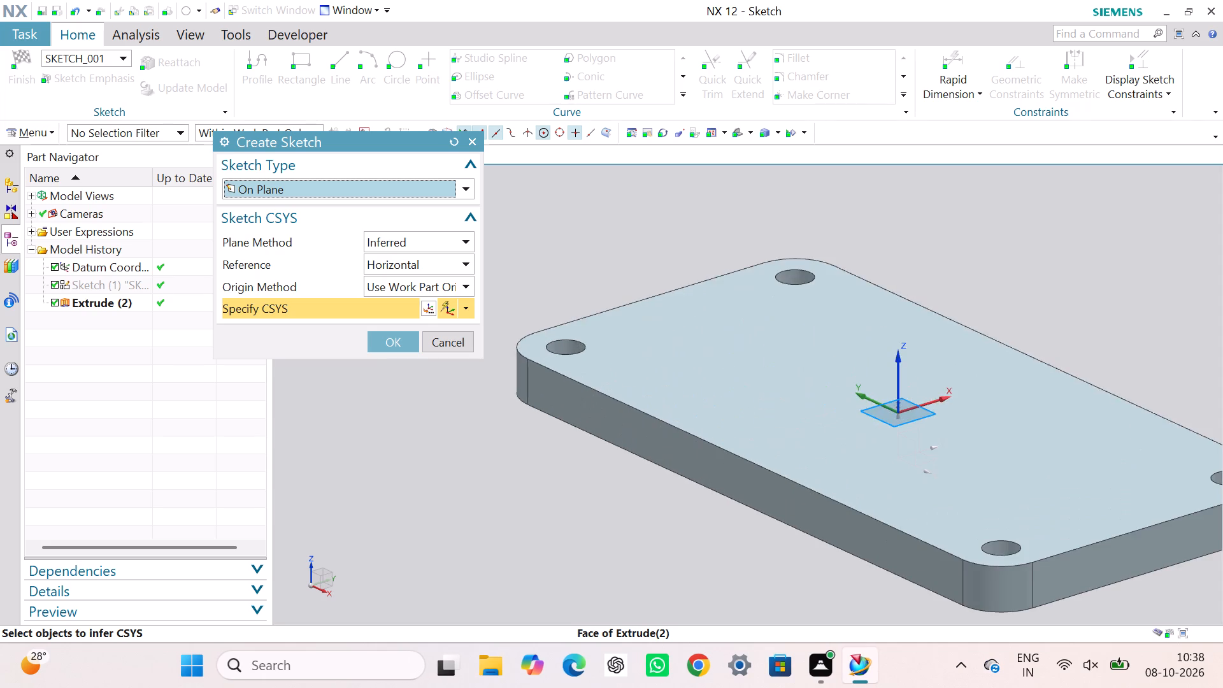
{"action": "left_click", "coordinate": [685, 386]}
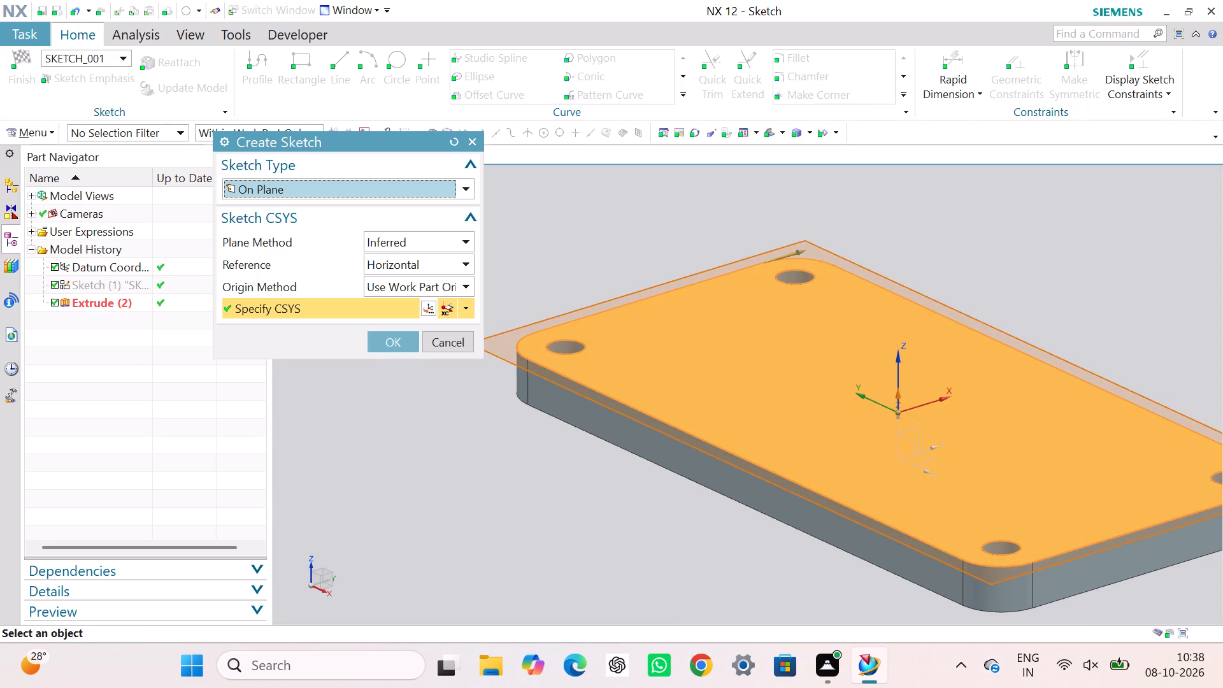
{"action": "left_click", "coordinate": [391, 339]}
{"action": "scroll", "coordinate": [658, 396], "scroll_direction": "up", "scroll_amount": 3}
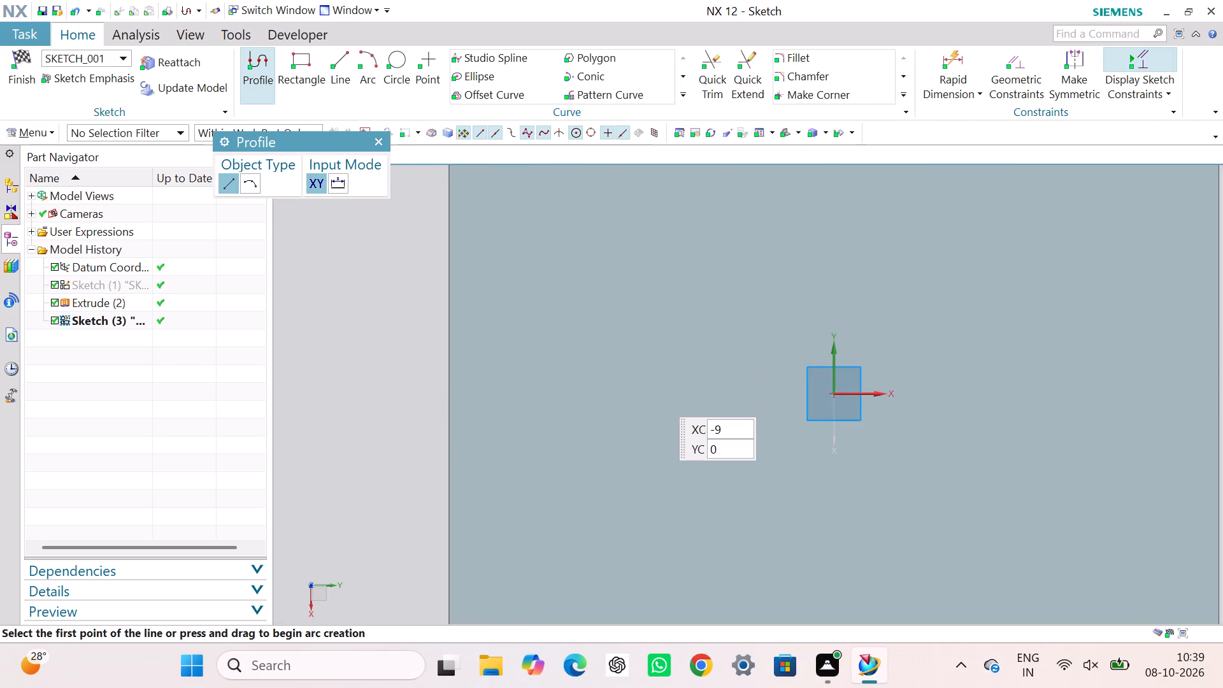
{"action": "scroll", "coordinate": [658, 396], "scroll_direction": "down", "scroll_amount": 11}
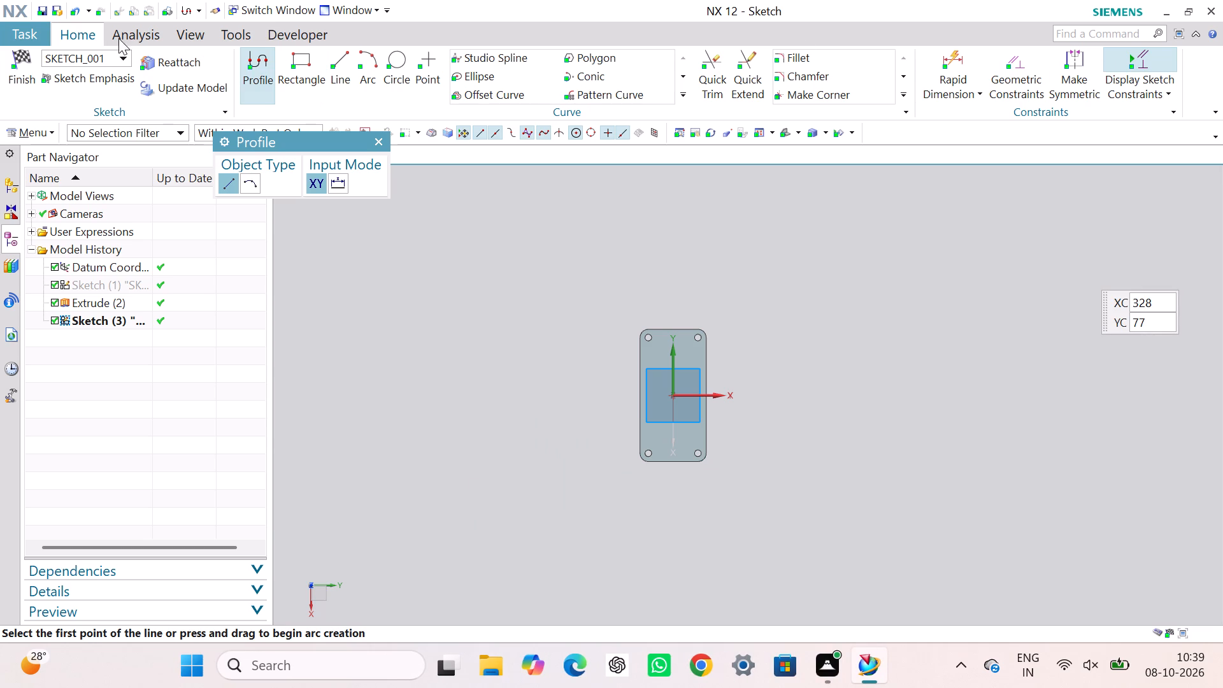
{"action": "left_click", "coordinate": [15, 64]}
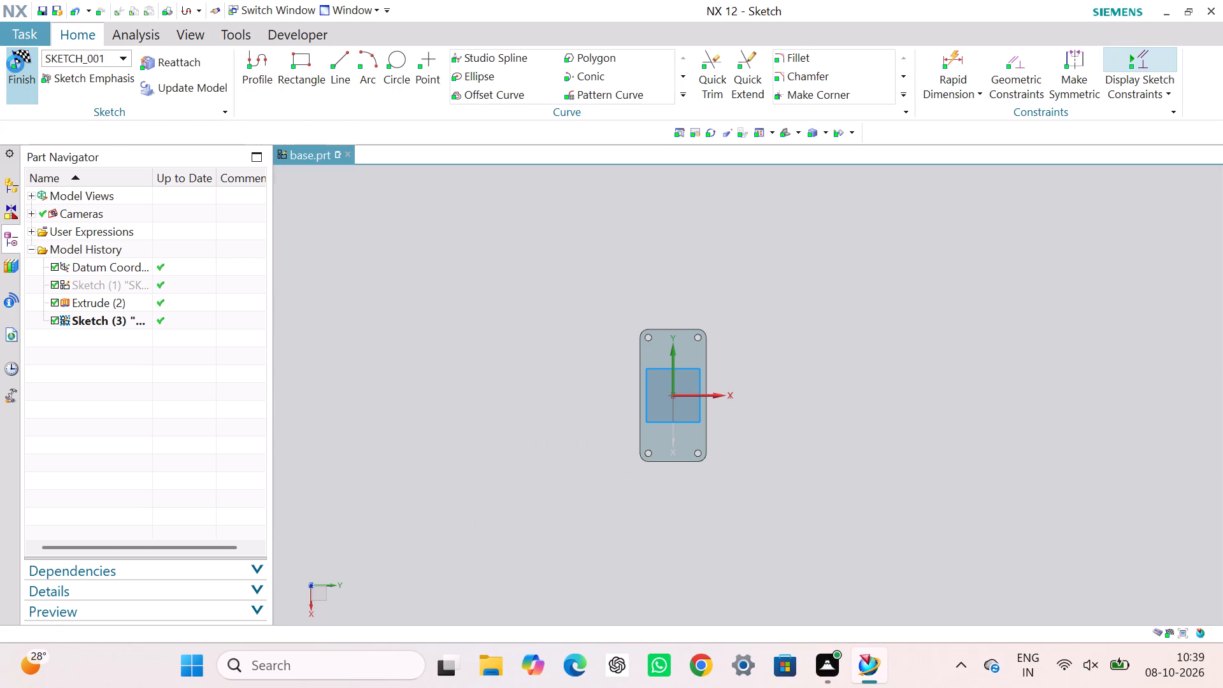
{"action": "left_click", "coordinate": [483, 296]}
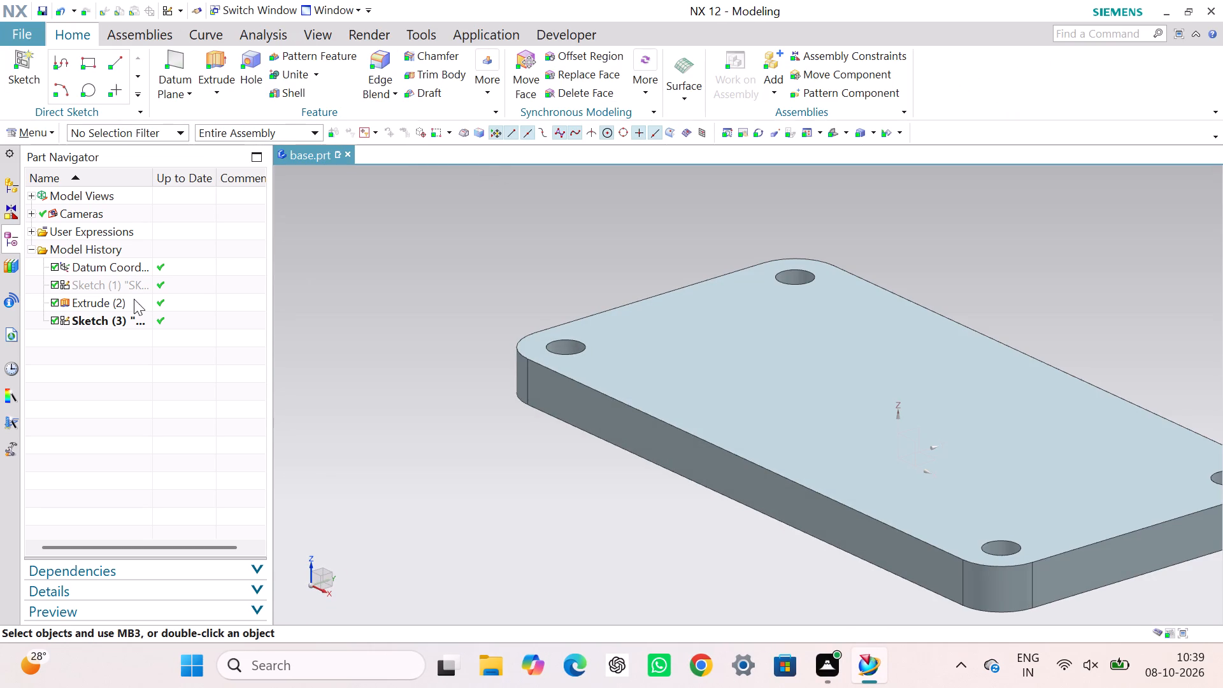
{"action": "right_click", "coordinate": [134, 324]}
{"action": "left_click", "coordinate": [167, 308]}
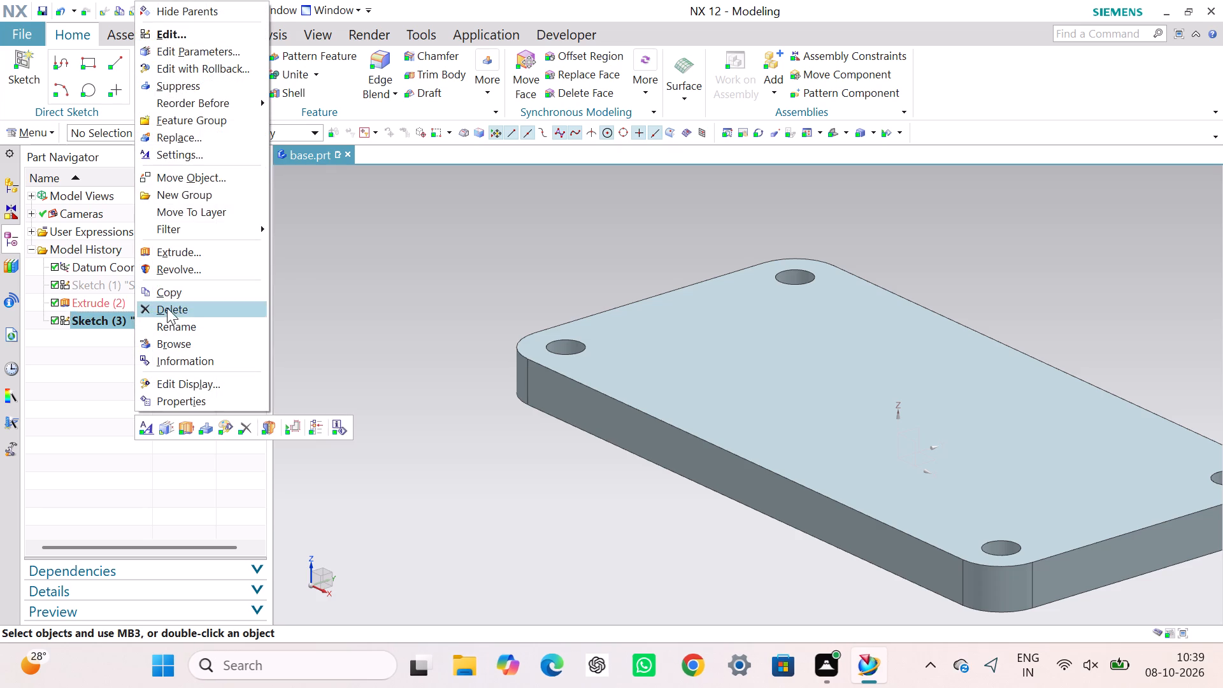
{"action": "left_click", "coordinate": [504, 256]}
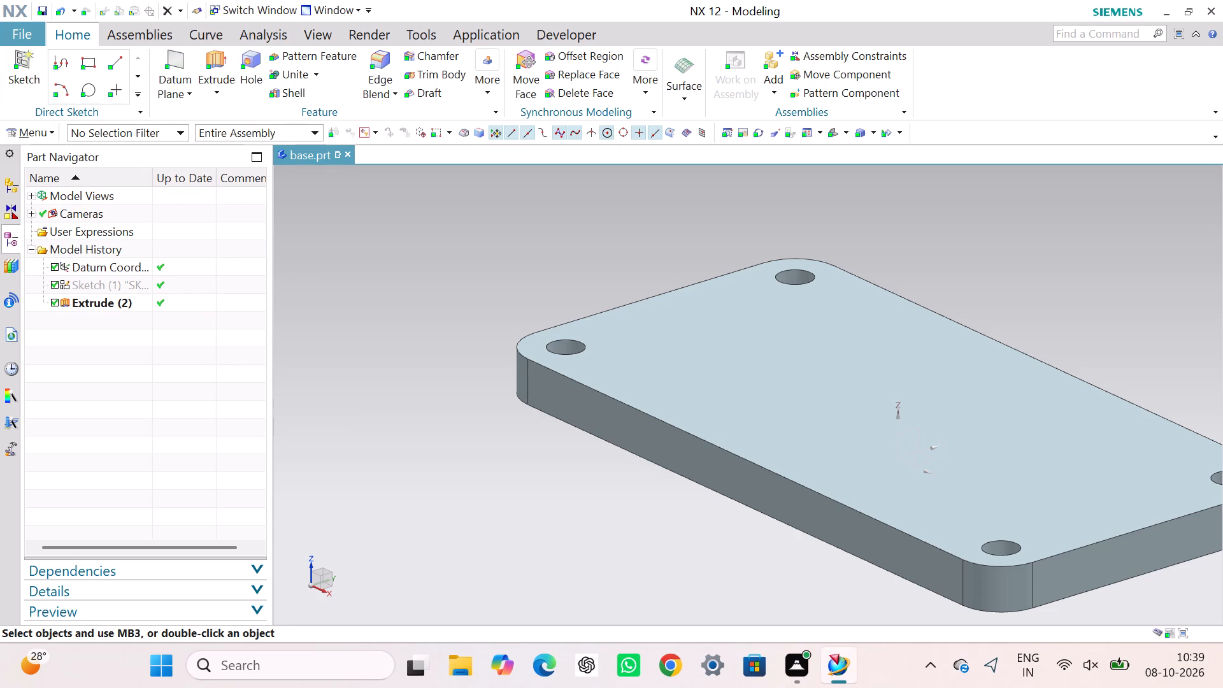
Create a task-environment sketch on the plate's long front side face, with Inferred plane method and Horizontal reference.
{"action": "left_click", "coordinate": [29, 133]}
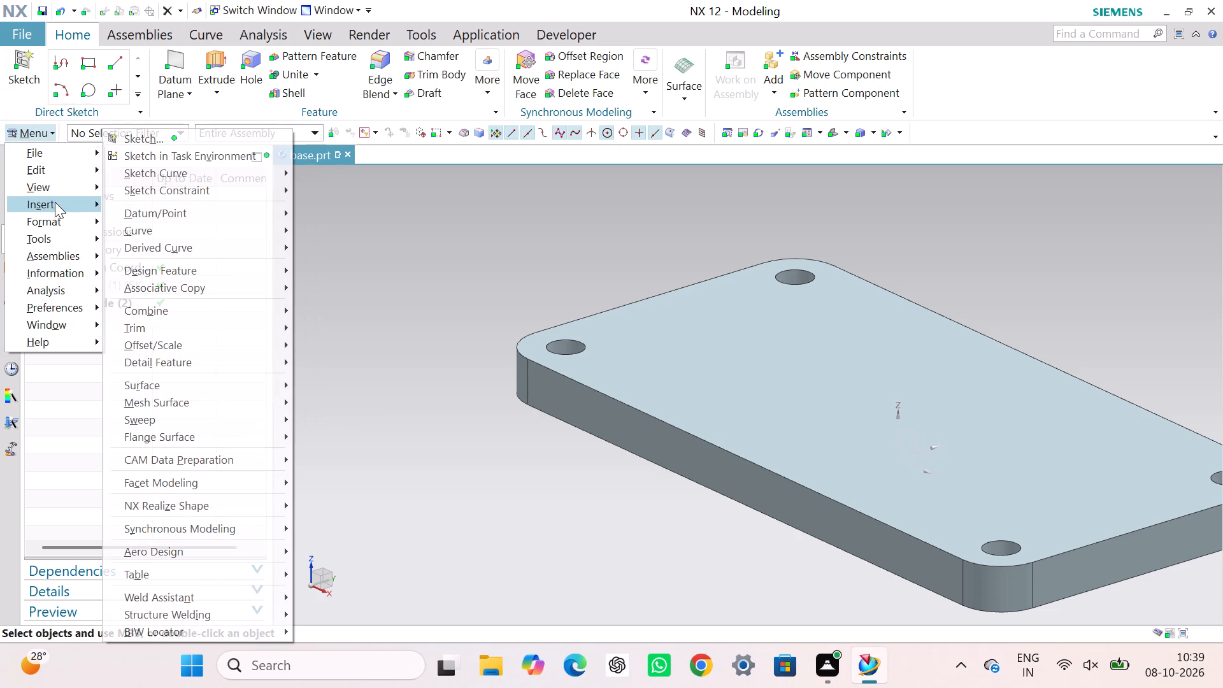
{"action": "left_click", "coordinate": [189, 152]}
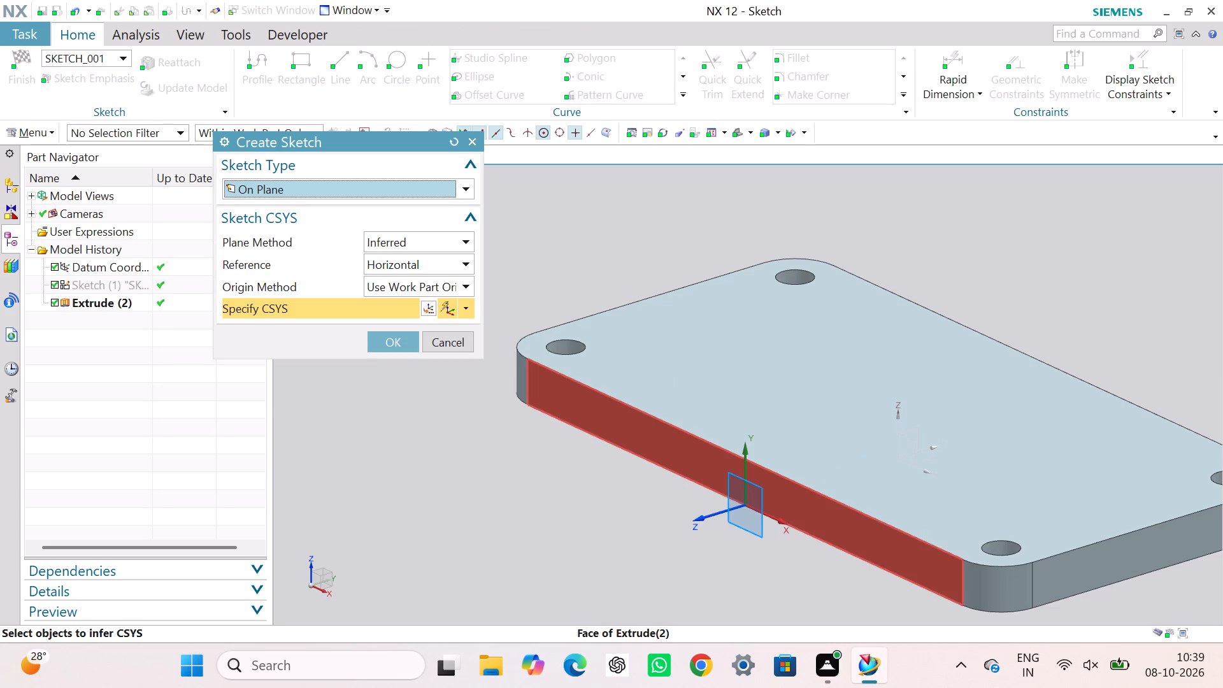
{"action": "left_click", "coordinate": [822, 512]}
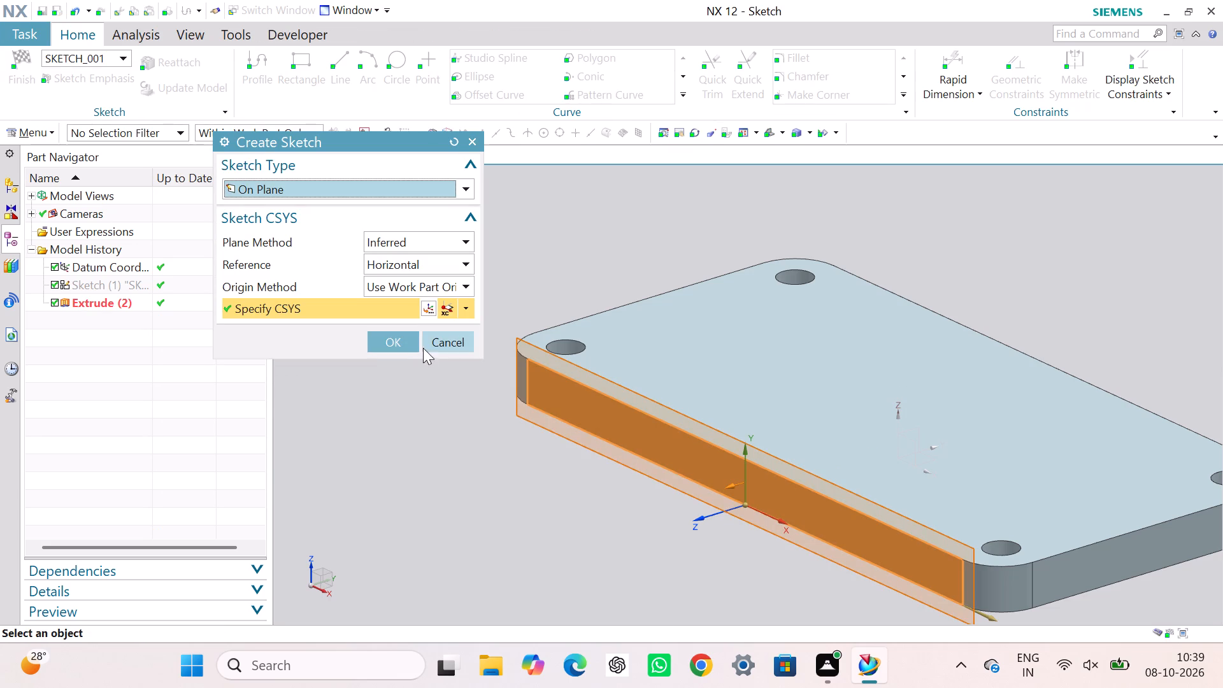
{"action": "left_click", "coordinate": [408, 343]}
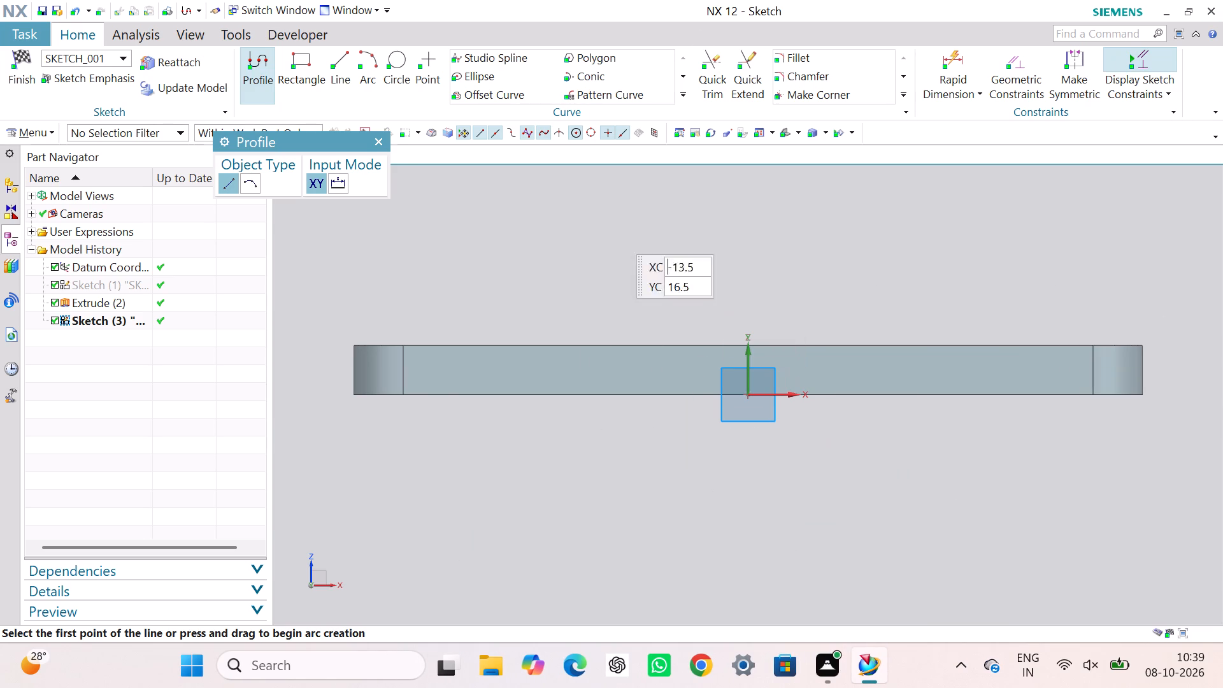
Draw a closed four-line profile about 28.5 mm wide and 7 mm high, standing on the plate's top edge across the vertical axis.
{"action": "left_click", "coordinate": [258, 66]}
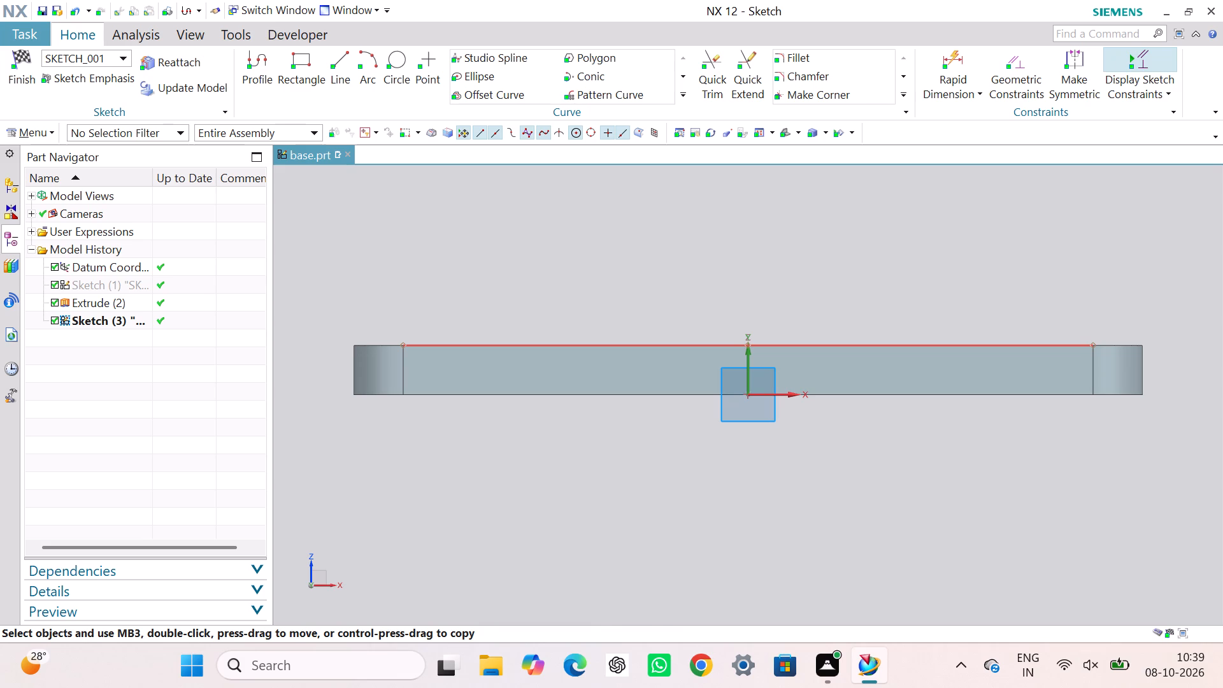
{"action": "left_click", "coordinate": [247, 57]}
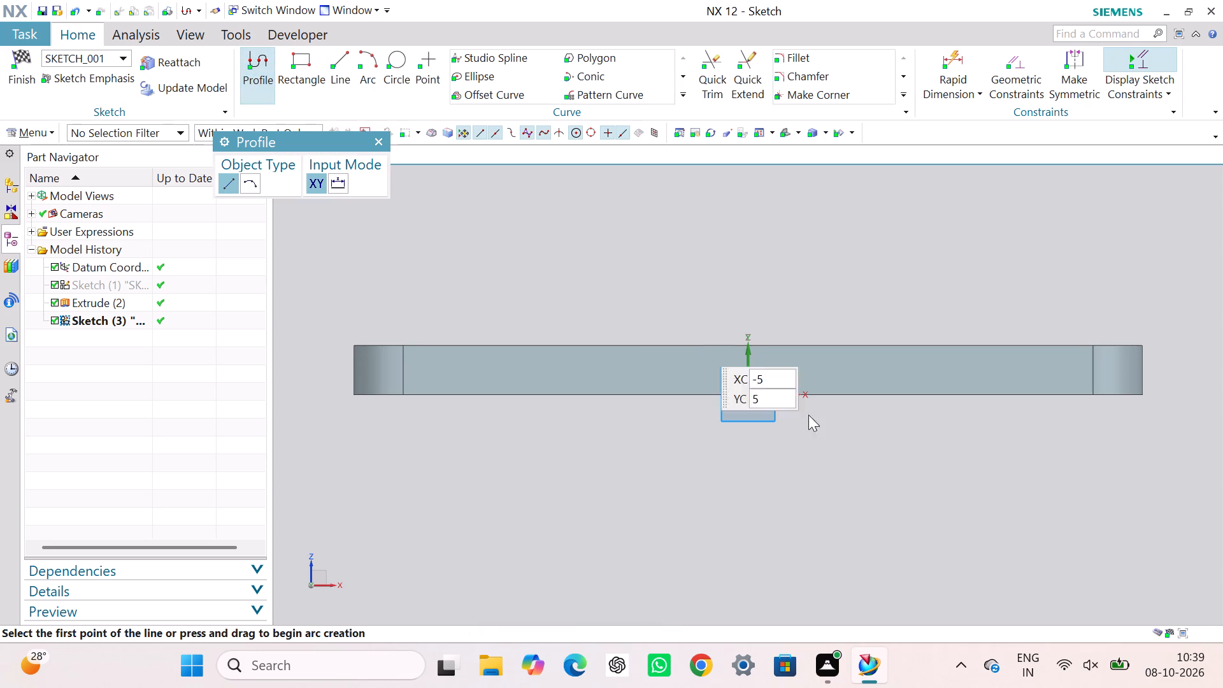
{"action": "left_click", "coordinate": [655, 345]}
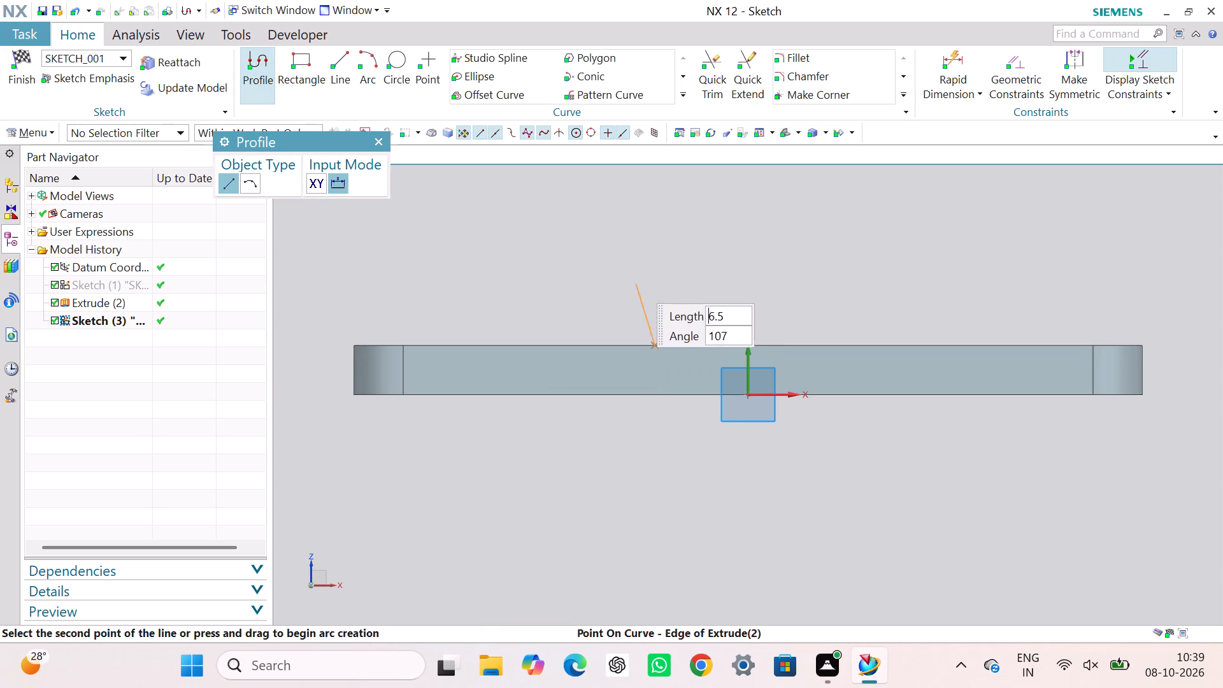
{"action": "left_click", "coordinate": [655, 275]}
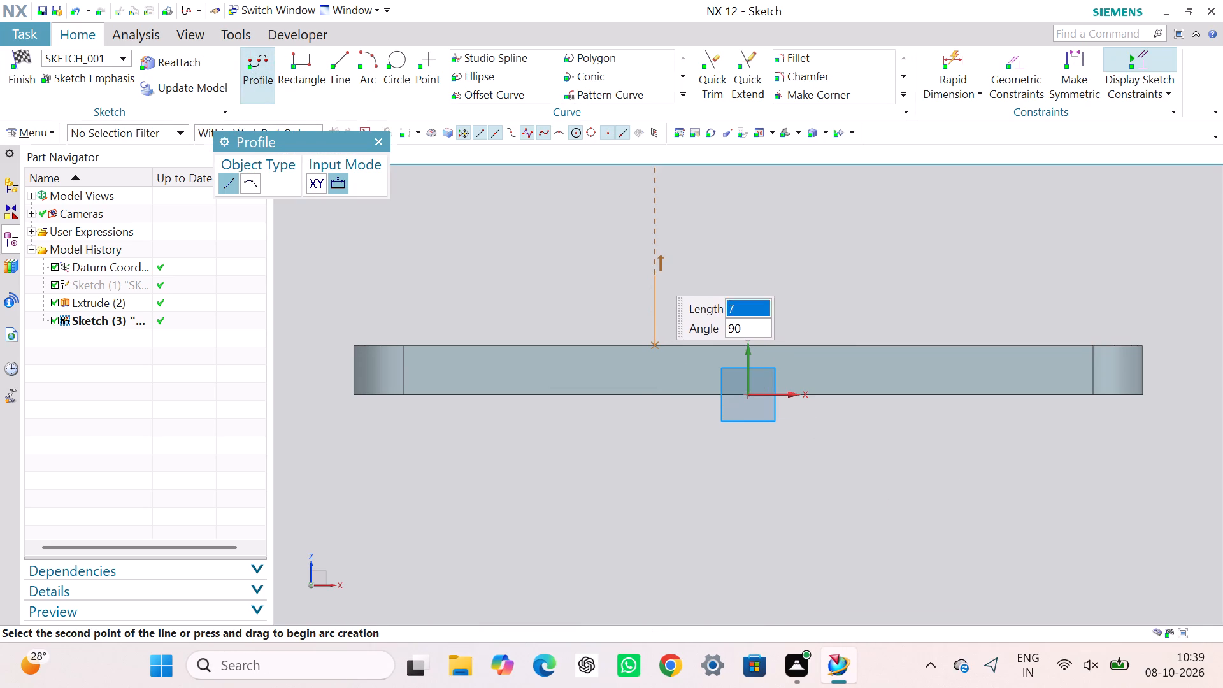
{"action": "left_click", "coordinate": [937, 277]}
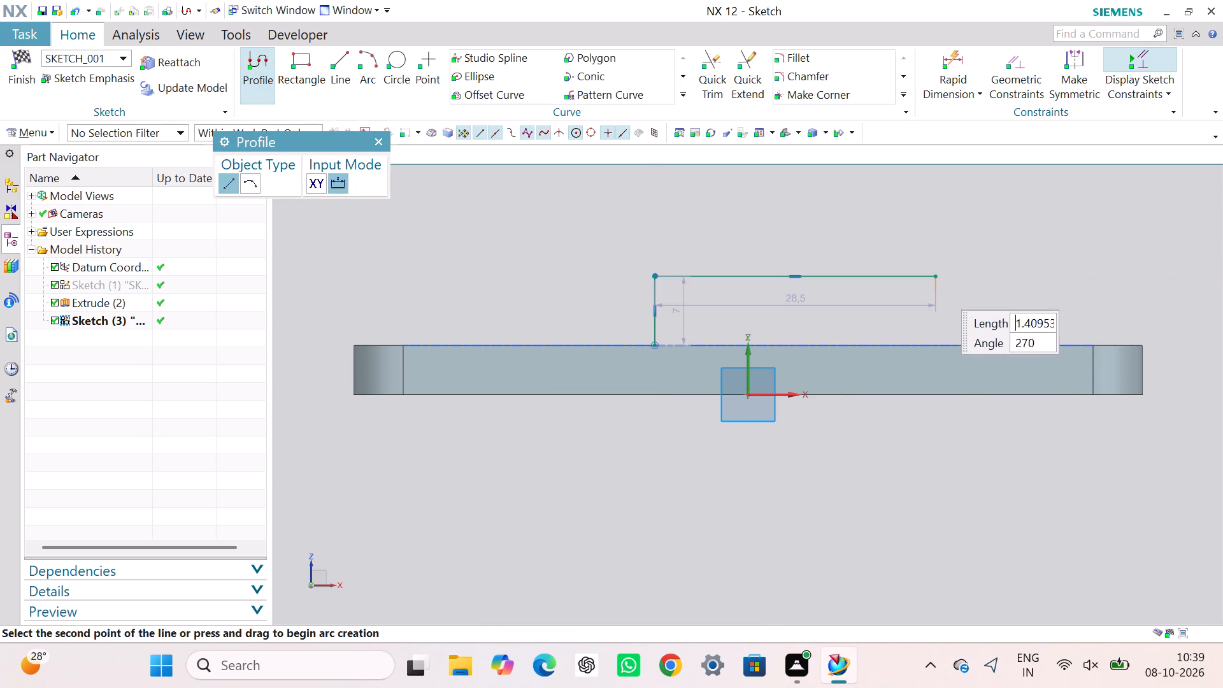
{"action": "left_click", "coordinate": [938, 345]}
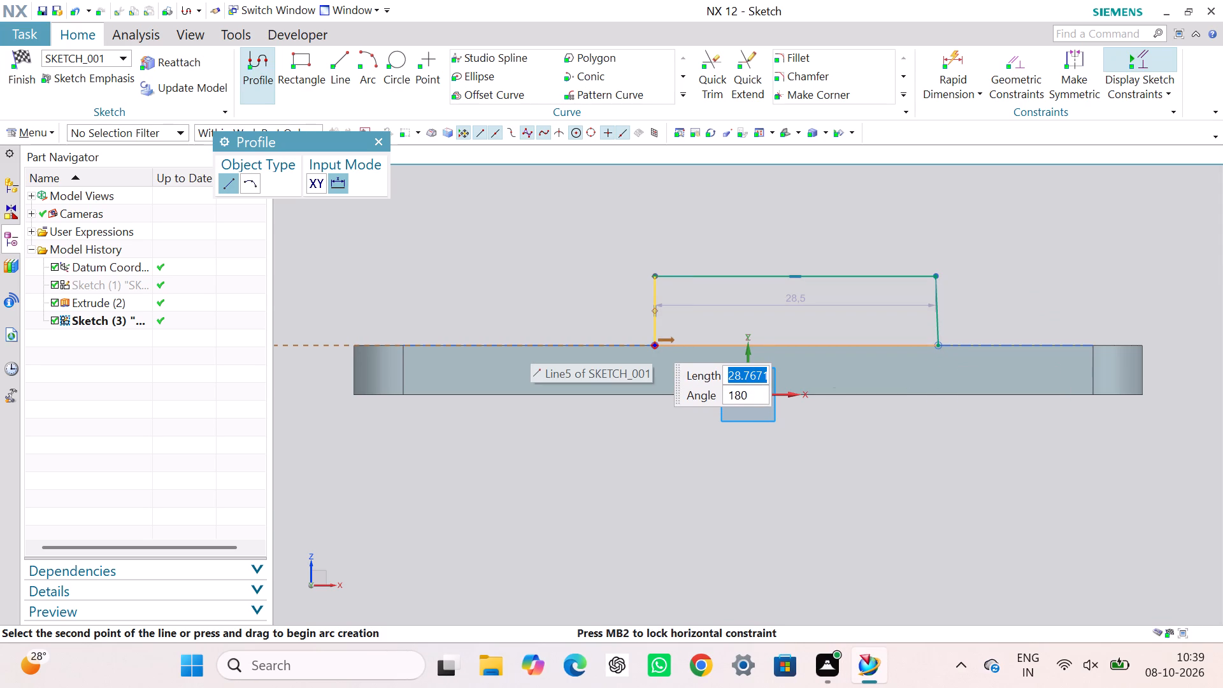
{"action": "left_click", "coordinate": [654, 343]}
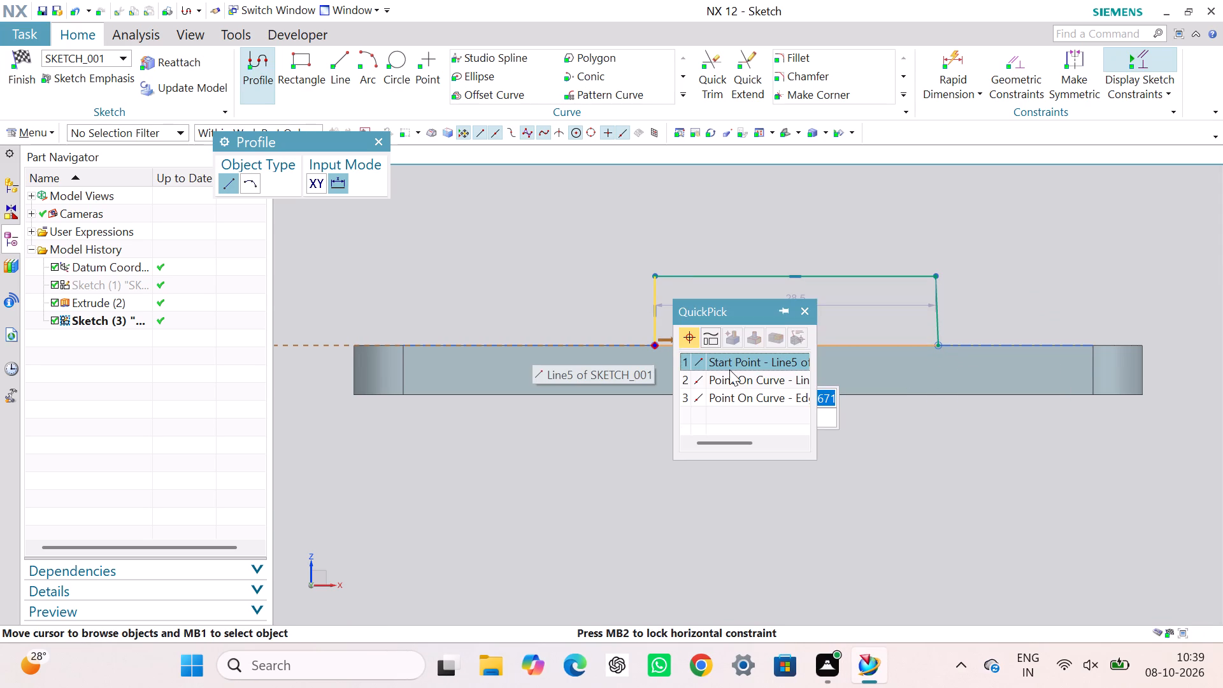
{"action": "left_click", "coordinate": [727, 361]}
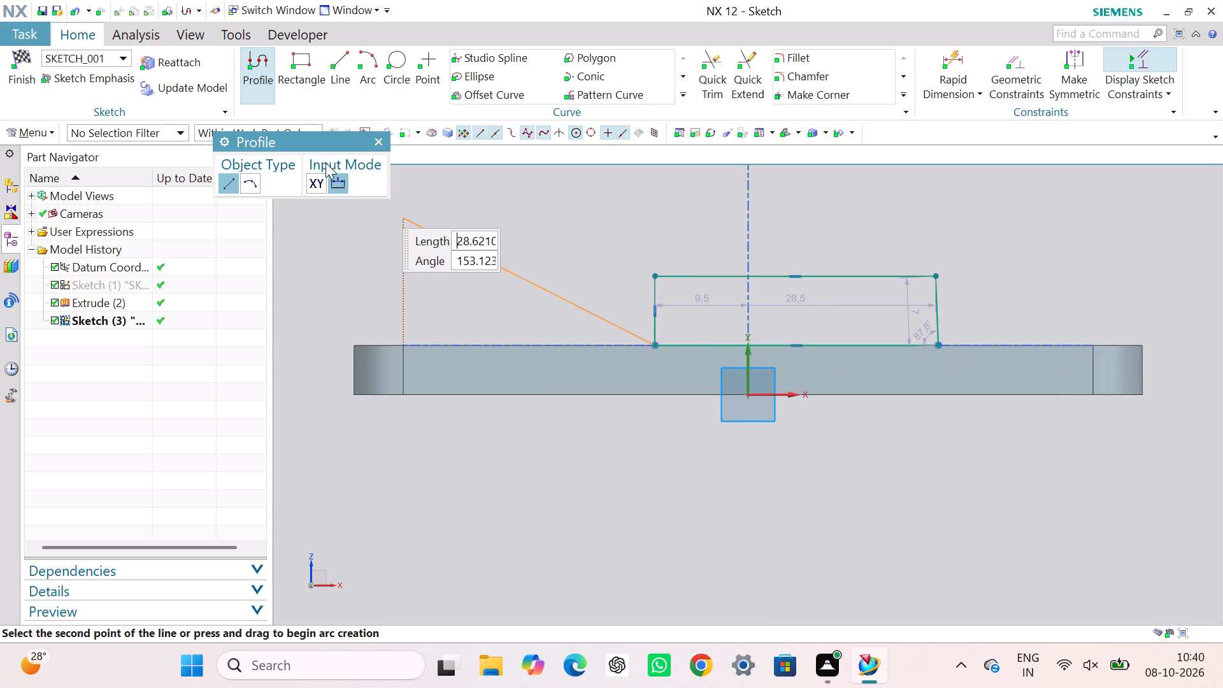
{"action": "left_click", "coordinate": [383, 145]}
{"action": "left_click", "coordinate": [532, 277]}
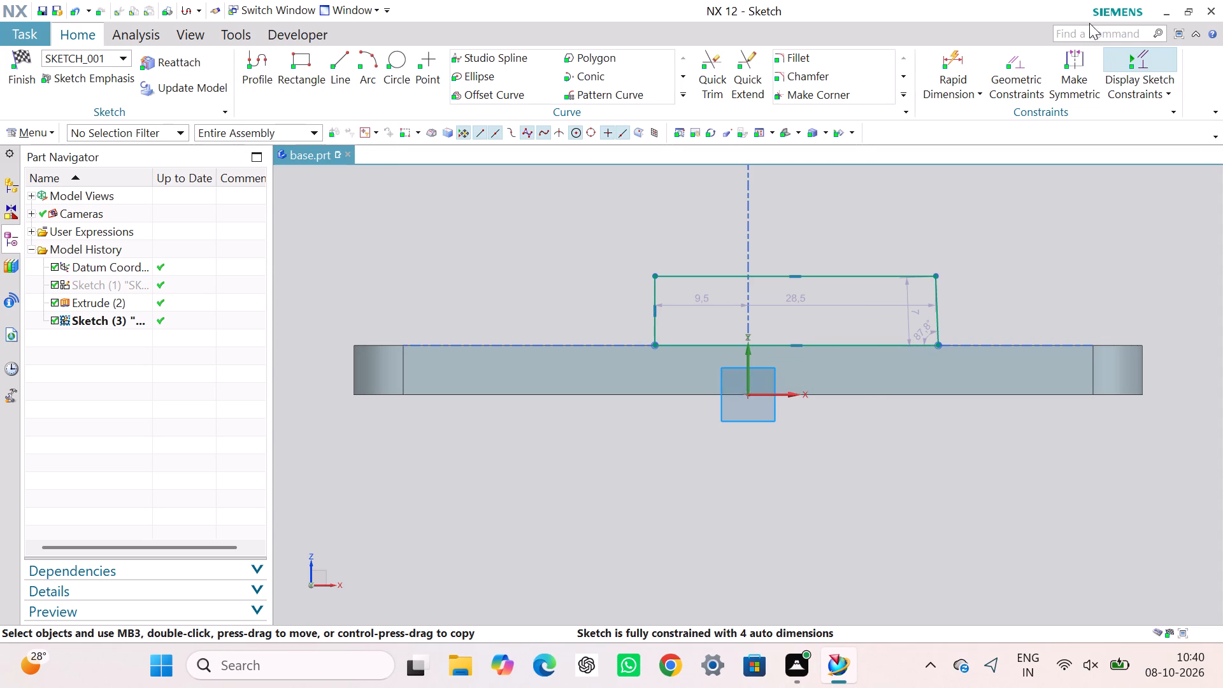
Make the profile's left and right side lines symmetric about the sketch's vertical axis.
{"action": "left_click", "coordinate": [1064, 61]}
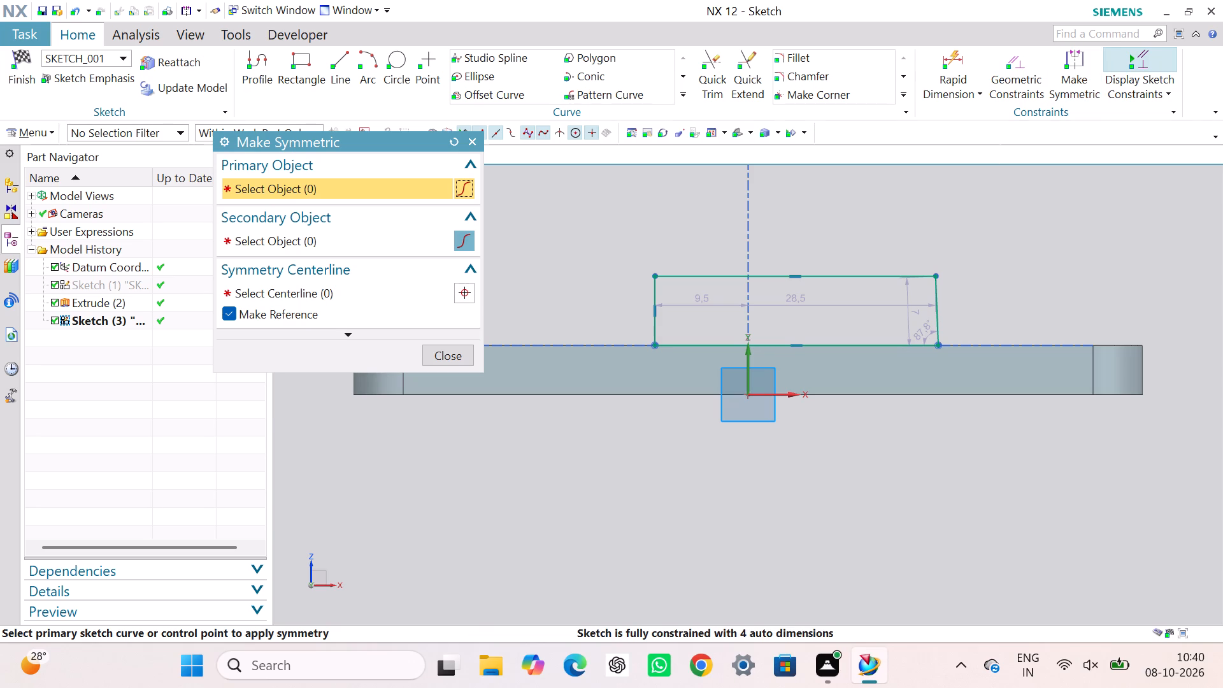
{"action": "left_click", "coordinate": [661, 291]}
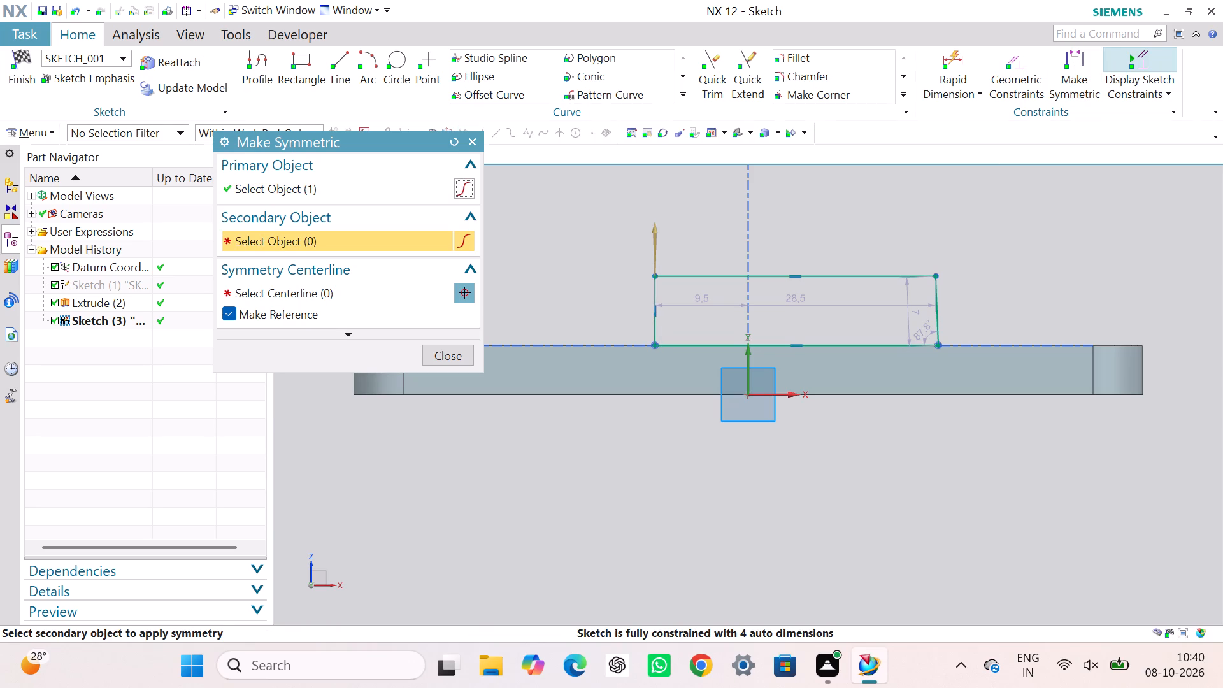
{"action": "left_click", "coordinate": [941, 299]}
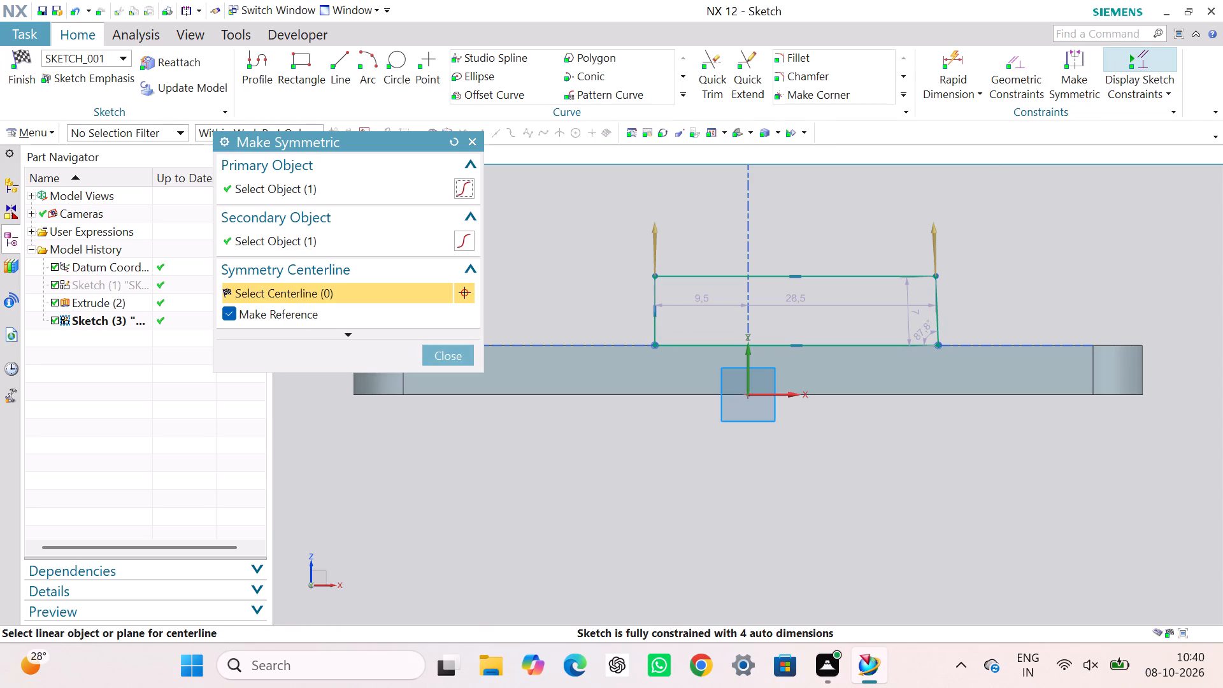
{"action": "left_click", "coordinate": [752, 363]}
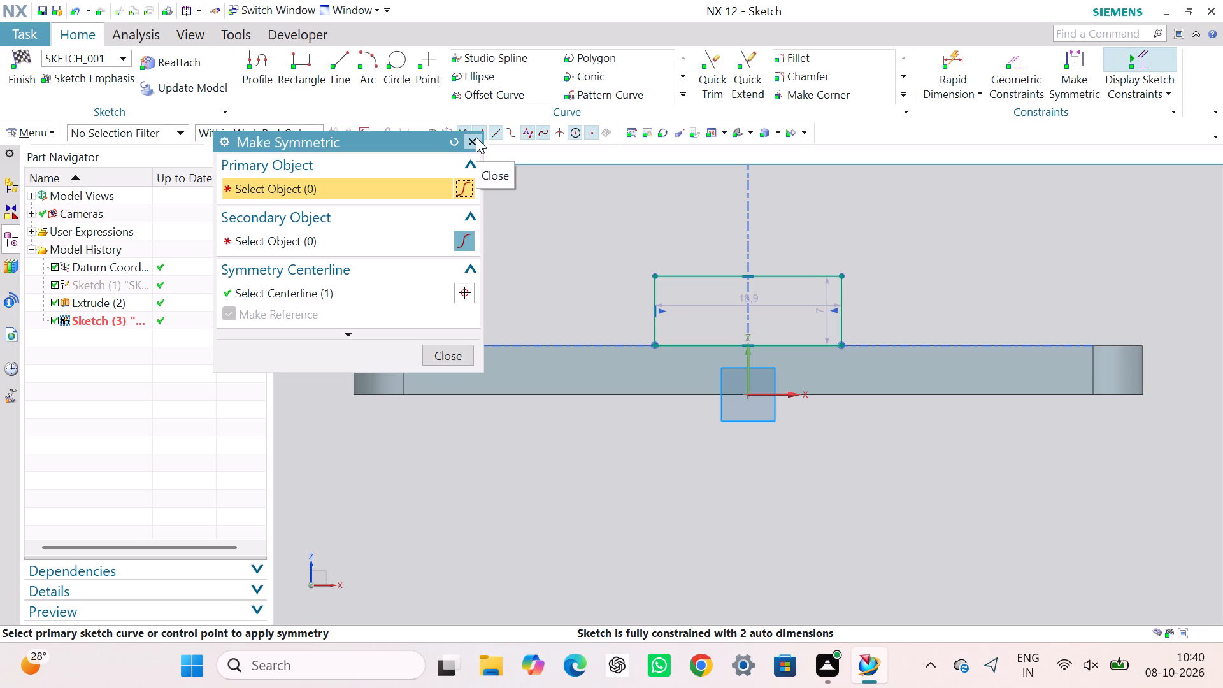
{"action": "left_click", "coordinate": [461, 354]}
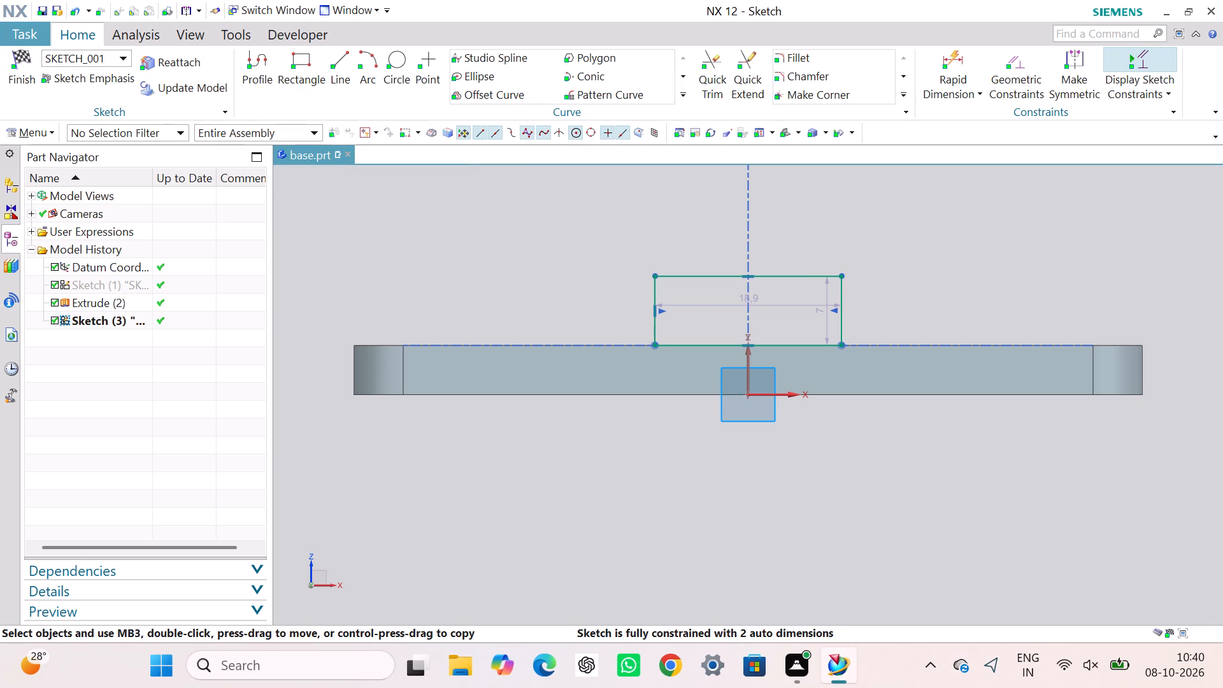
Move the profile's width dimension above the rectangle and its height dimension outside the right side.
{"action": "left_click", "coordinate": [992, 276]}
{"action": "left_click_drag", "start_coordinate": [786, 301], "coordinate": [786, 219]}
{"action": "left_click_drag", "start_coordinate": [822, 314], "coordinate": [862, 307]}
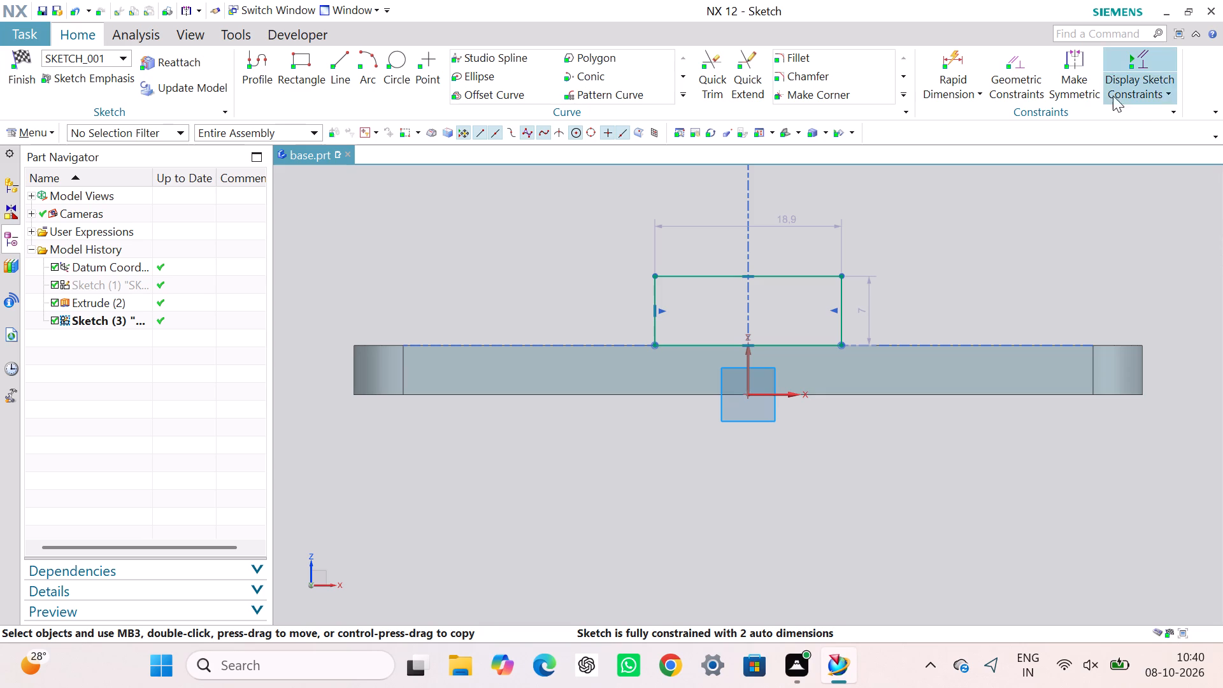
Dimension the horizontal distance from the plate's upper-left corner to the rectangle's lower-left corner as 22.50 mm, placed below the plate.
{"action": "left_click", "coordinate": [968, 63]}
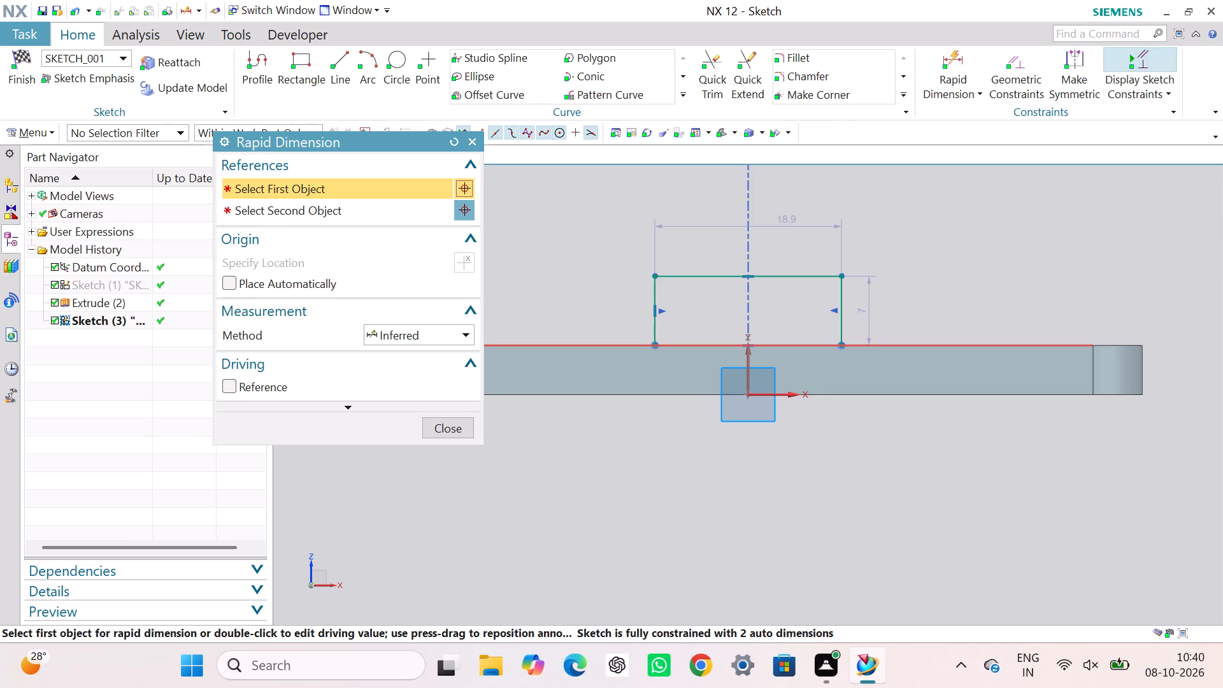
{"action": "scroll", "coordinate": [613, 350], "scroll_direction": "up", "scroll_amount": 2}
{"action": "scroll", "coordinate": [613, 350], "scroll_direction": "down", "scroll_amount": 3}
{"action": "middle_click_drag", "start_coordinate": [613, 350], "coordinate": [754, 350]}
{"action": "right_click_drag", "start_coordinate": [613, 350], "coordinate": [754, 350]}
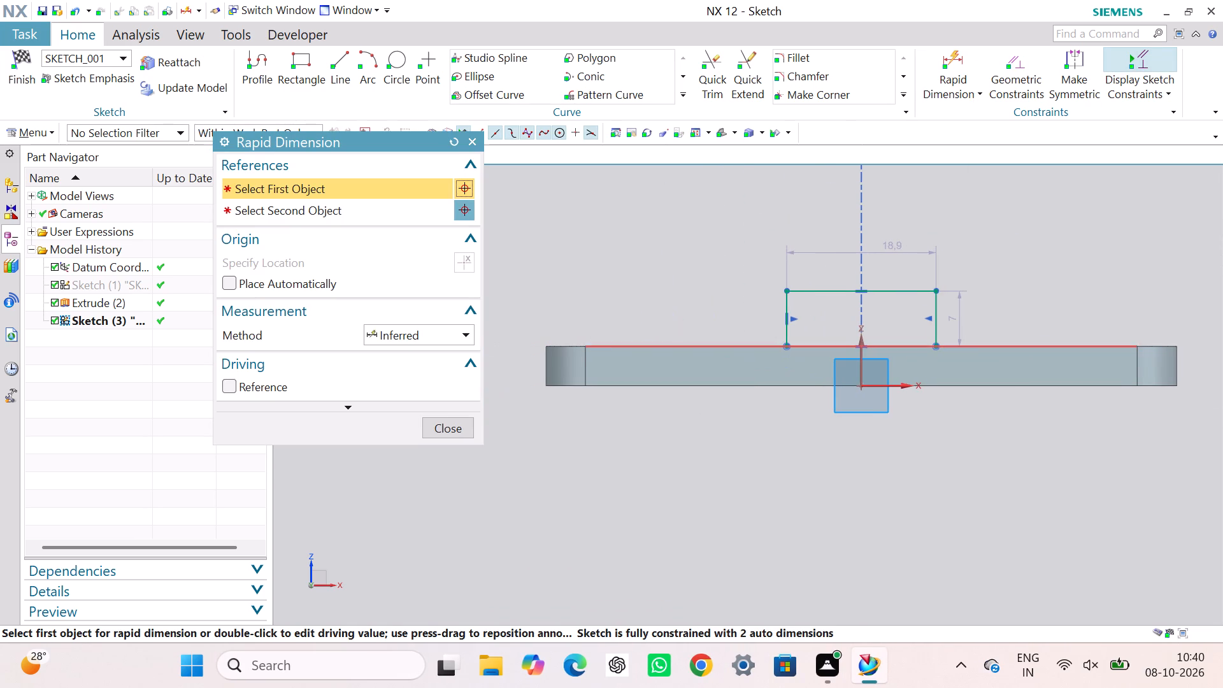
{"action": "left_click", "coordinate": [543, 346]}
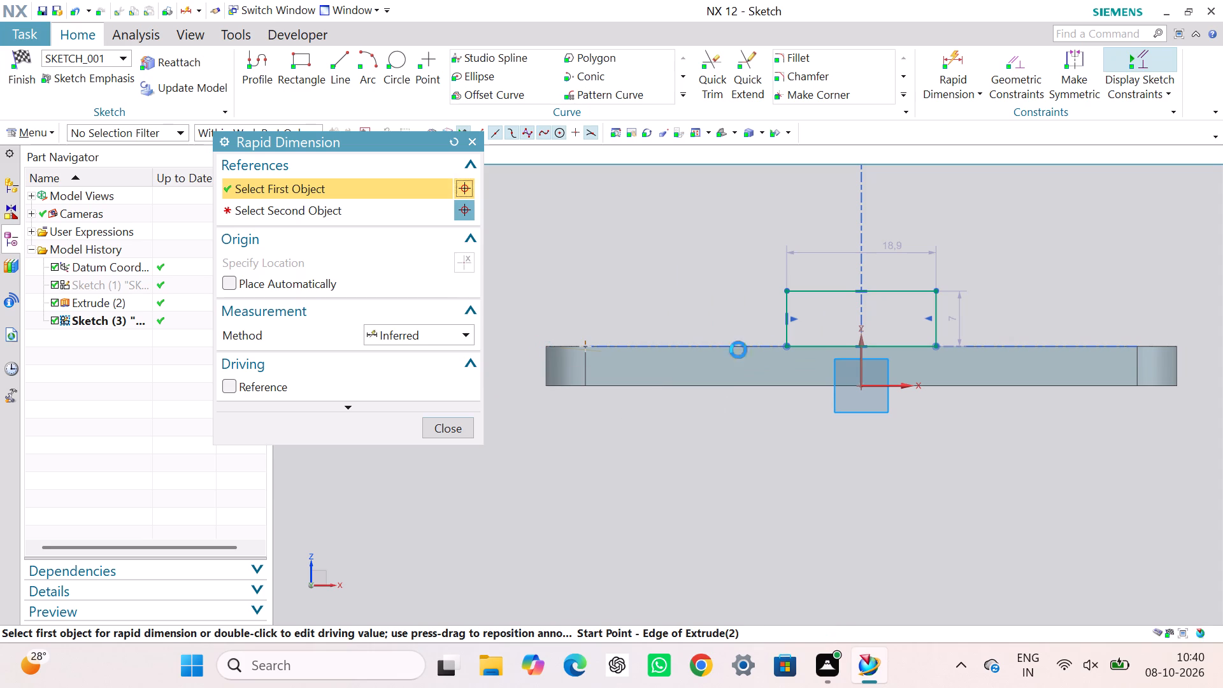
{"action": "left_click", "coordinate": [788, 348]}
{"action": "left_click", "coordinate": [688, 445]}
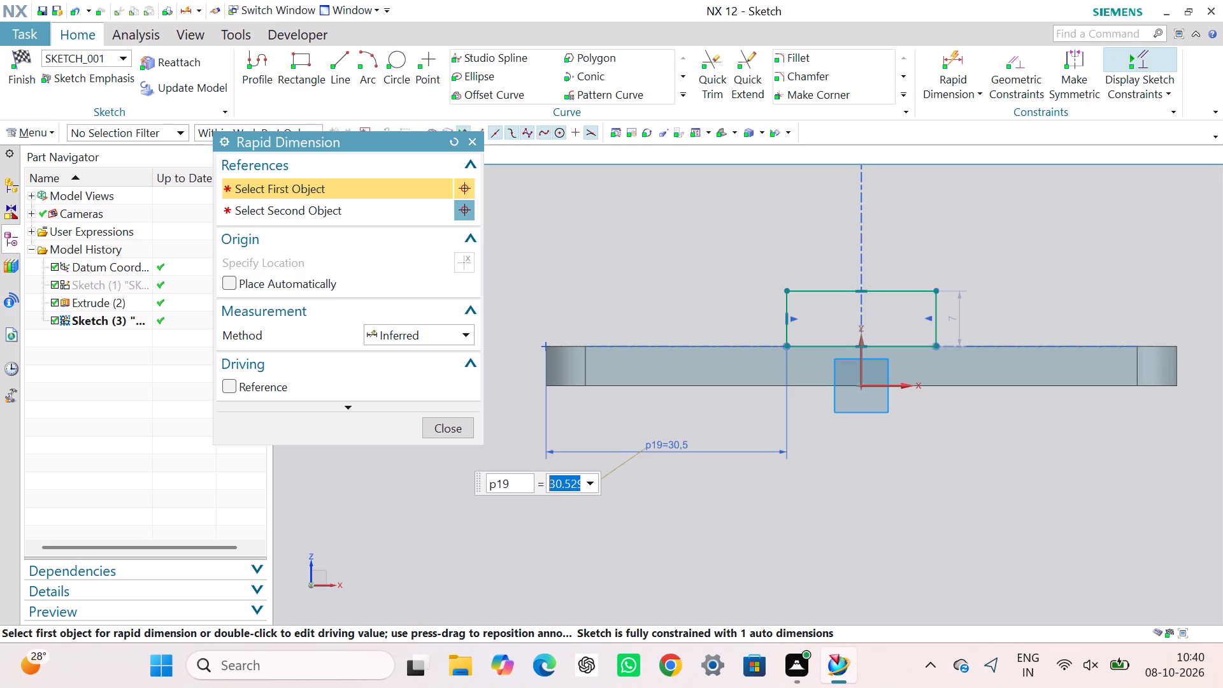
{"action": "type", "text": "22"}
{"action": "type", "text": ".50"}
{"action": "key", "text": "Return"}
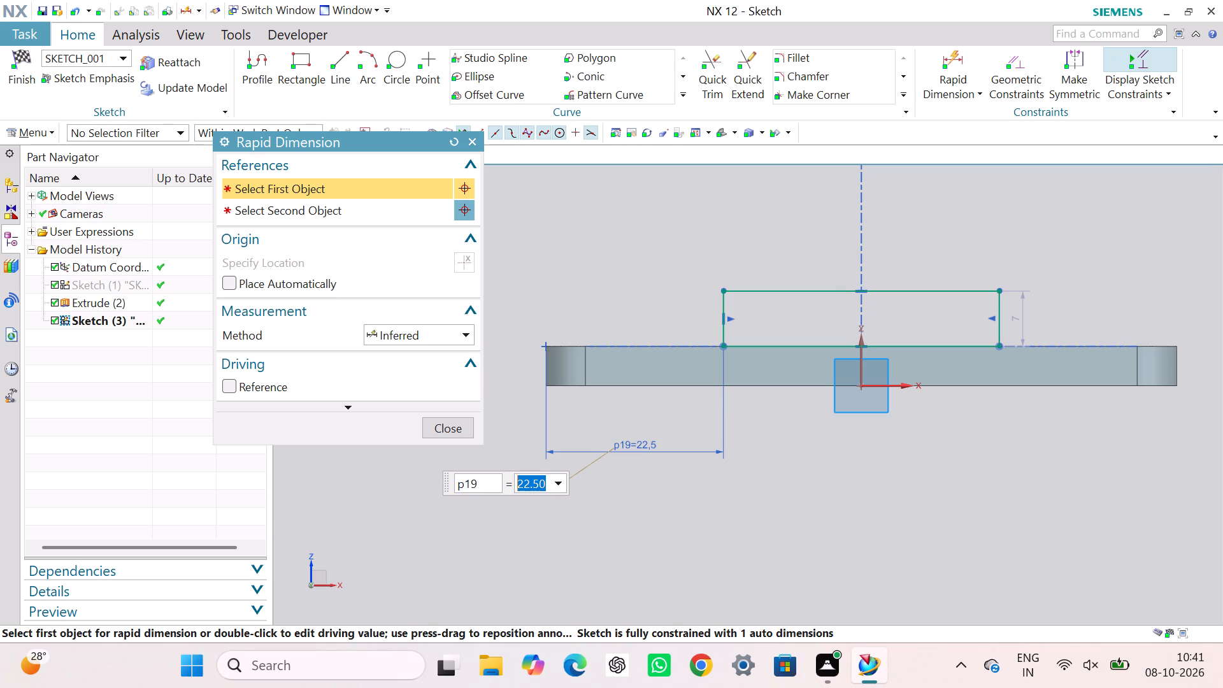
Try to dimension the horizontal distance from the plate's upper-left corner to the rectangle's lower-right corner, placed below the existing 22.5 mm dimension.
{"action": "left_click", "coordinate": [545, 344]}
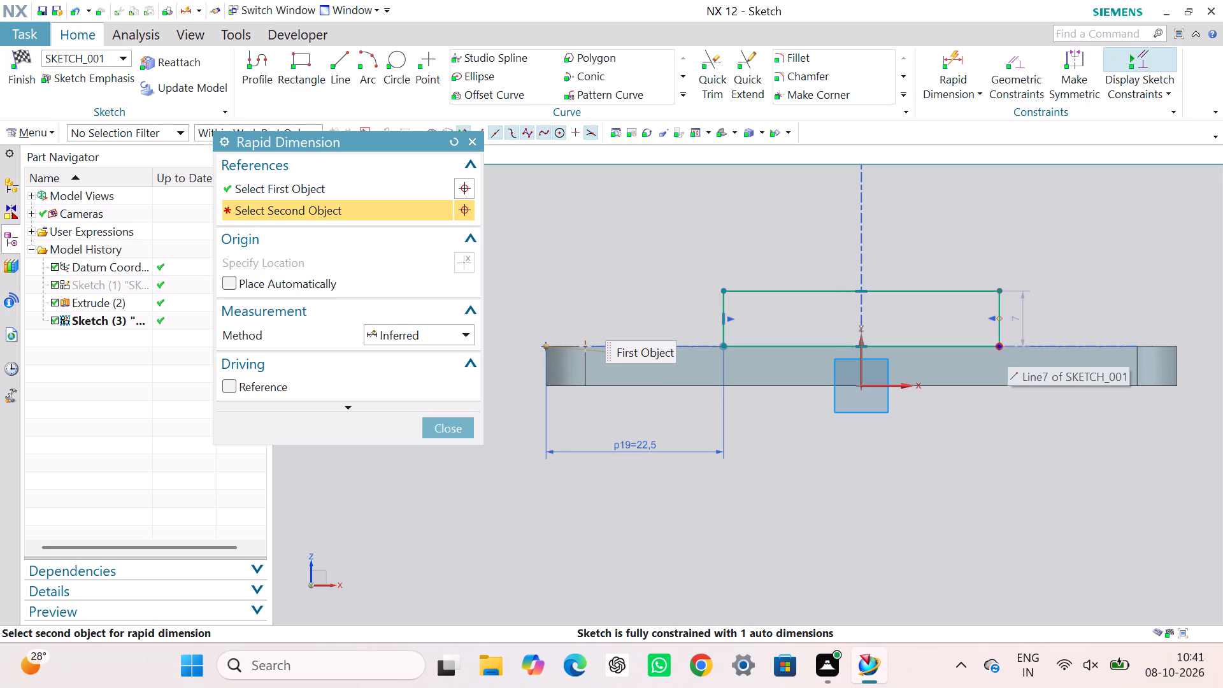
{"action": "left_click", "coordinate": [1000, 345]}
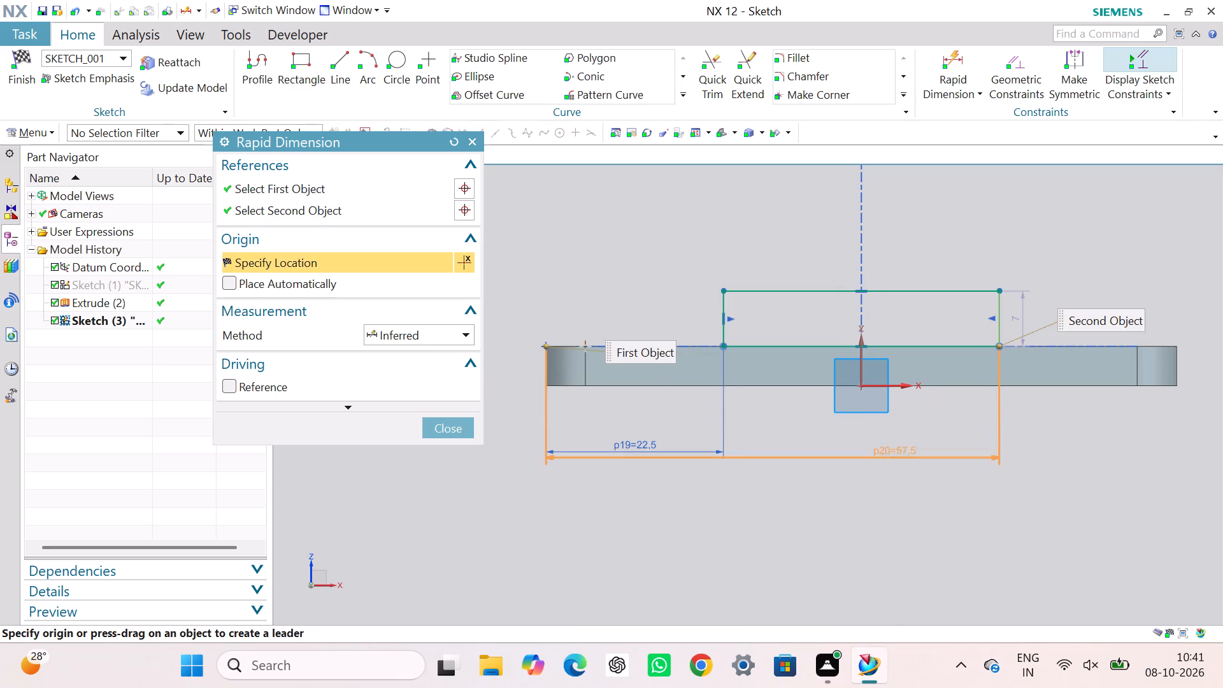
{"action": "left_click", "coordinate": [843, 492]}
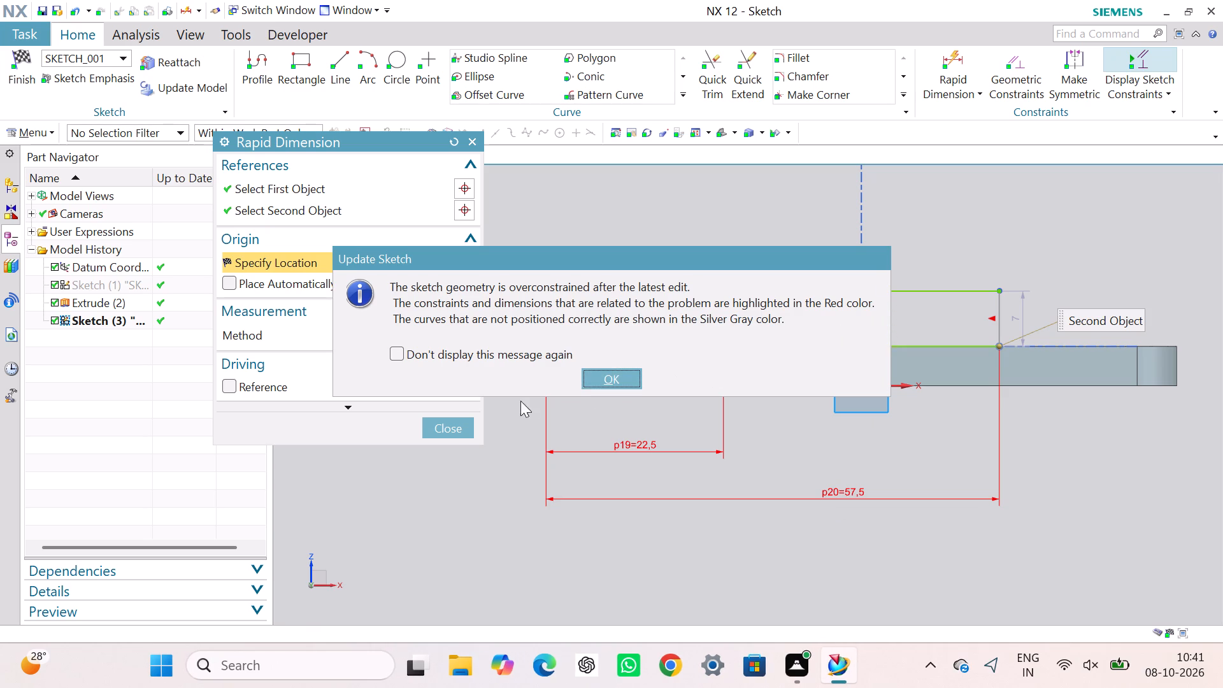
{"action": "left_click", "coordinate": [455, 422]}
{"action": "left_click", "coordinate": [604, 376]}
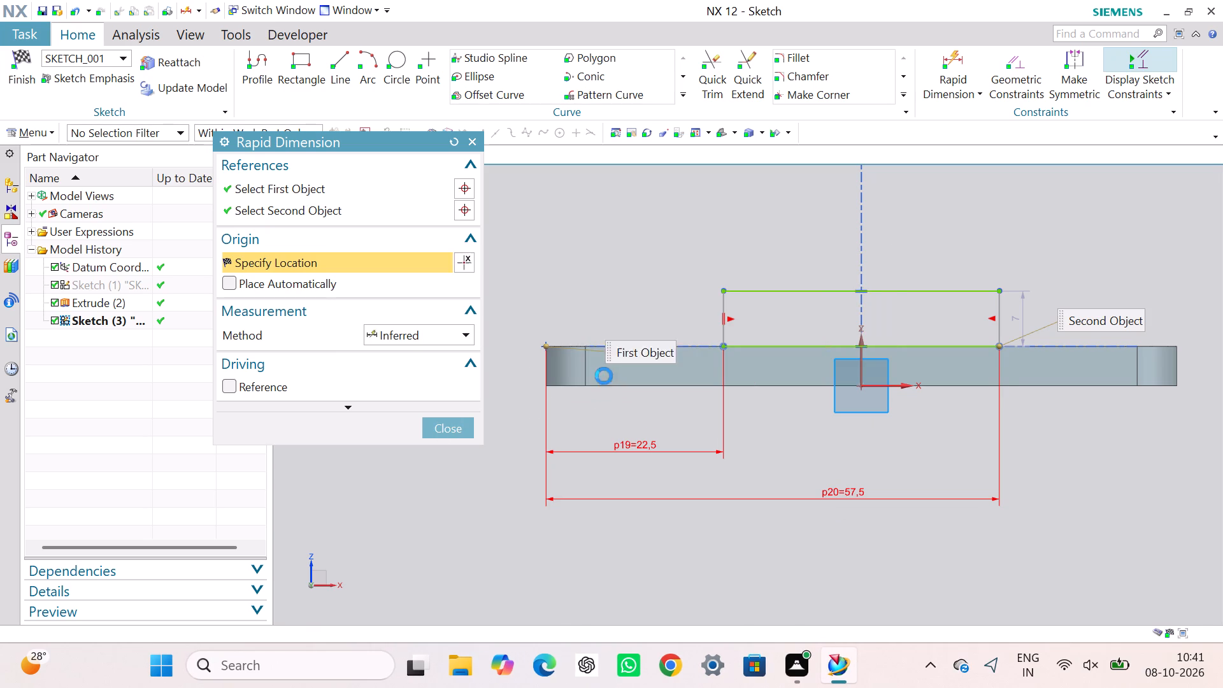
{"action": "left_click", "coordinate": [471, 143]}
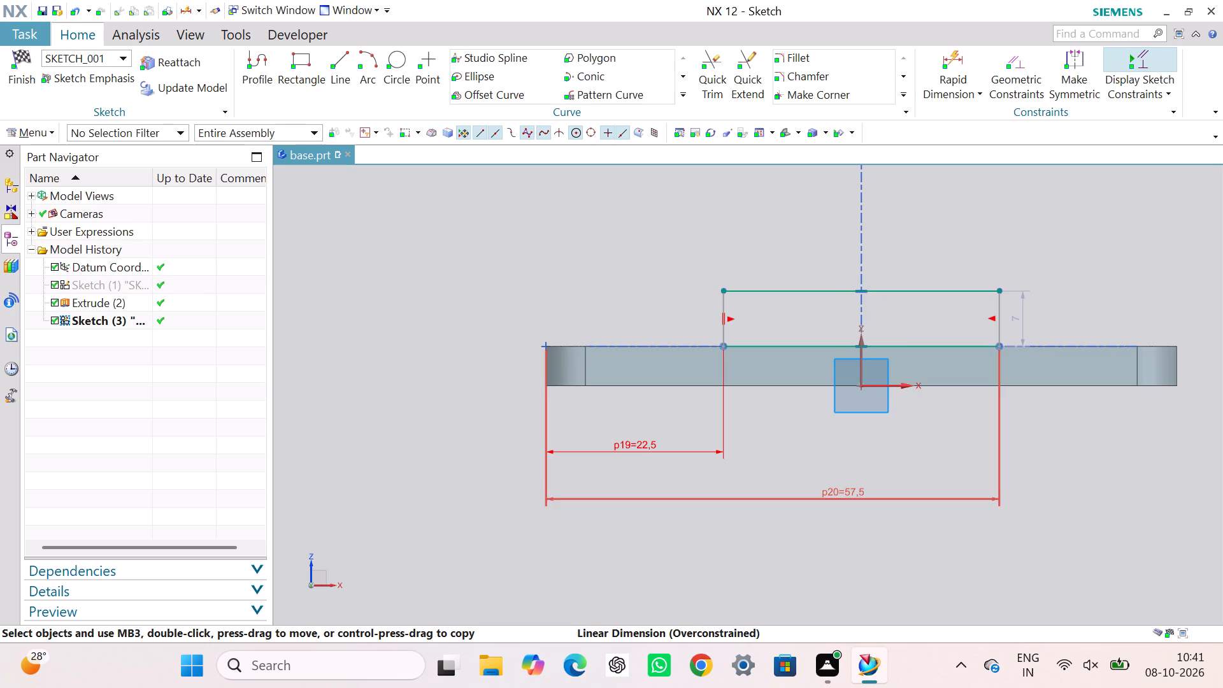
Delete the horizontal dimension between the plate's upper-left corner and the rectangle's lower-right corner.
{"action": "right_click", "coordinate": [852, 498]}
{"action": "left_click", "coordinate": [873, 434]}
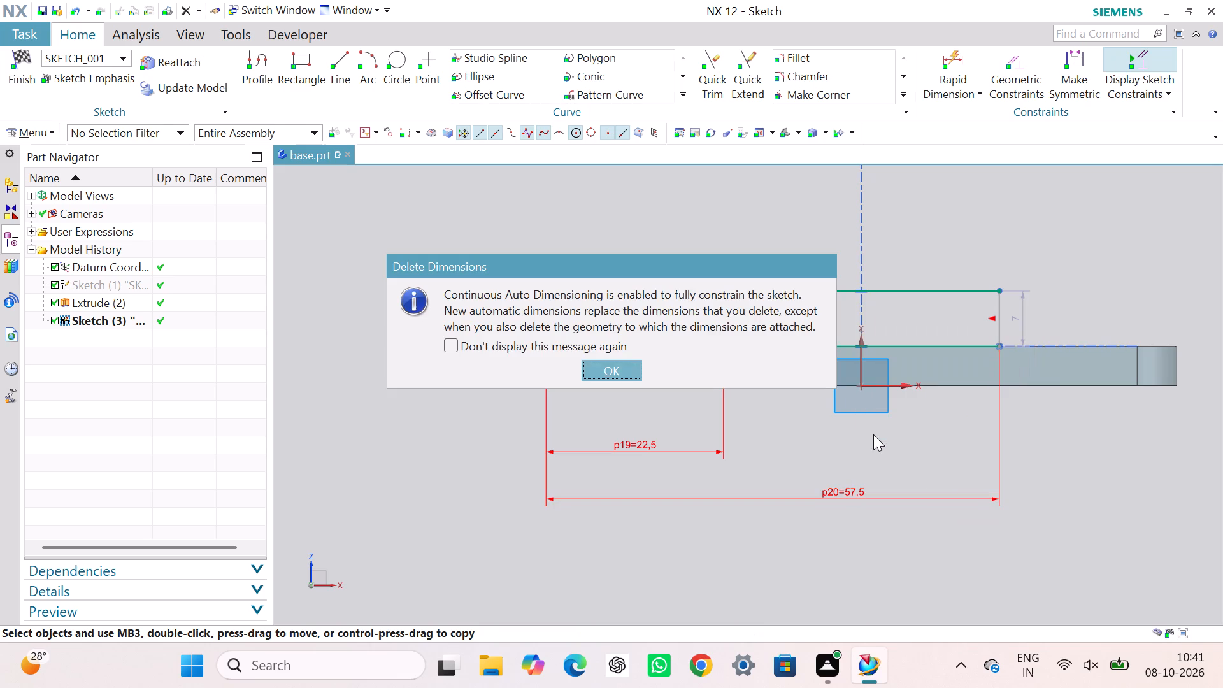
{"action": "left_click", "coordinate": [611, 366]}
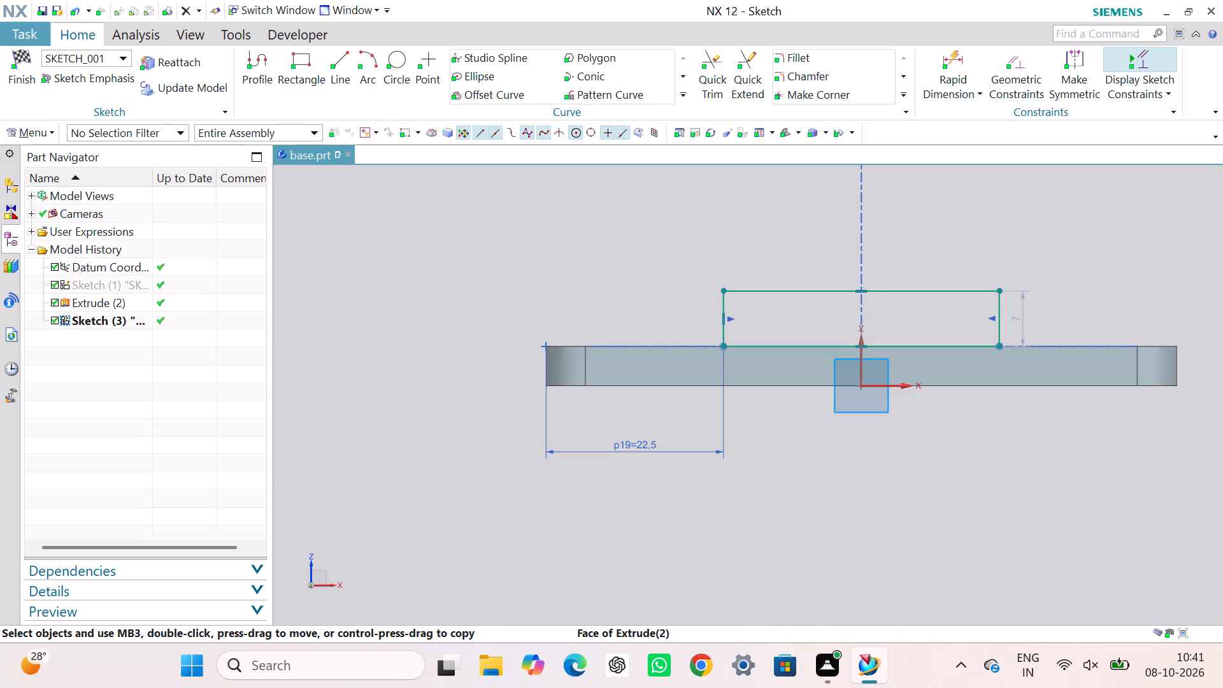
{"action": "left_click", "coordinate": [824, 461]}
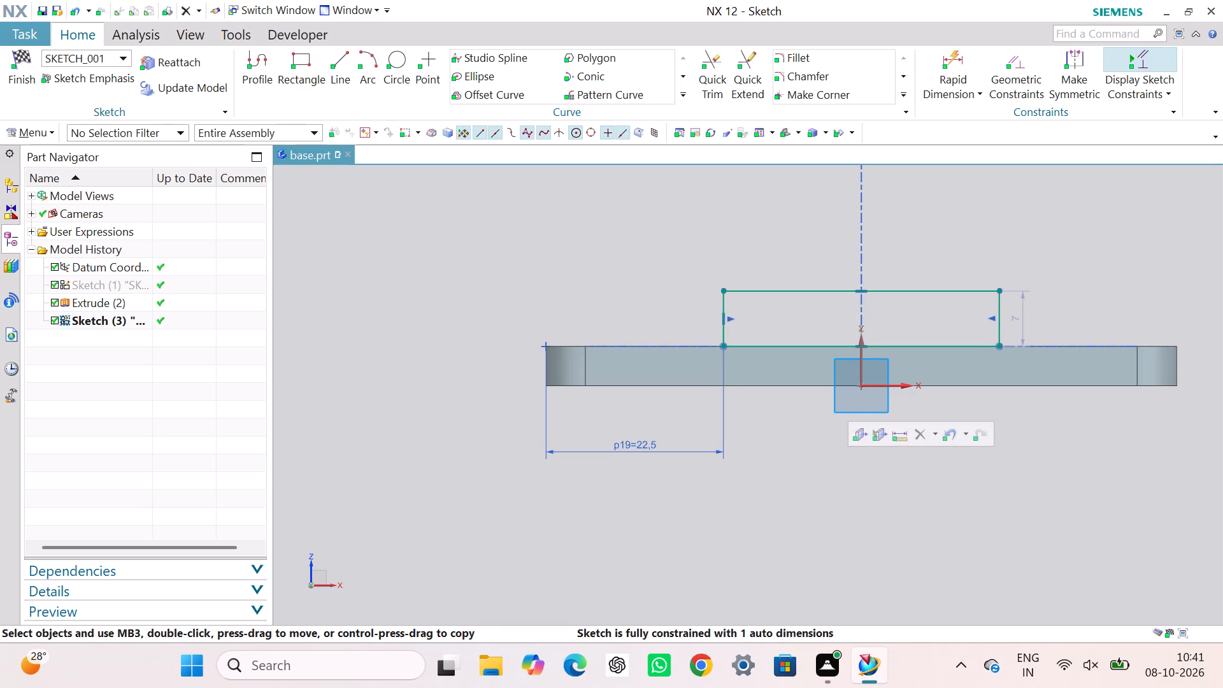
Set the rectangle's height to 15 mm and finish the sketch.
{"action": "double_click", "coordinate": [1022, 326]}
{"action": "key", "text": "1"}
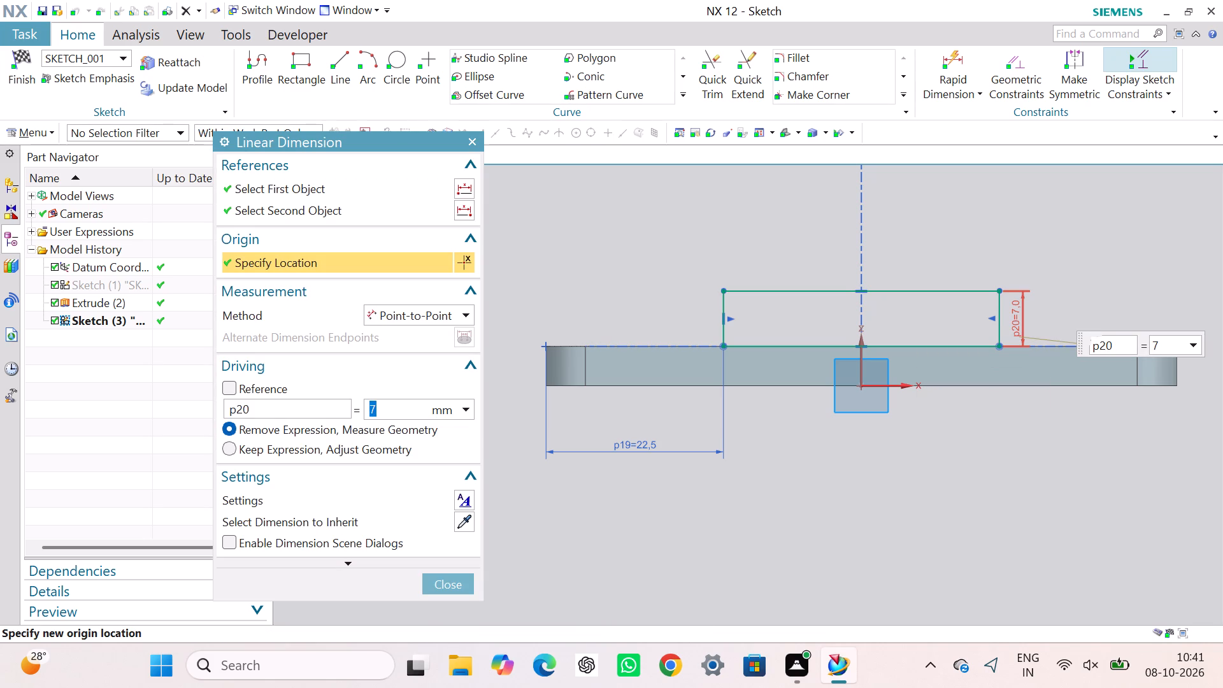
{"action": "key", "text": "5"}
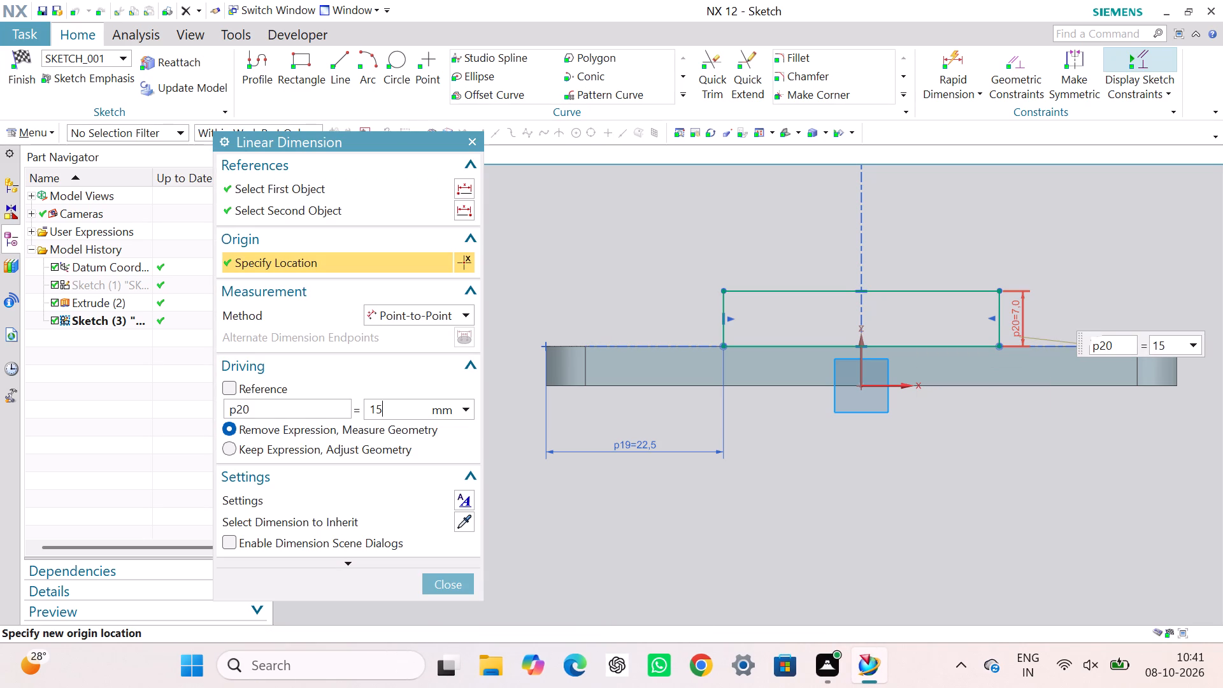
{"action": "key", "text": "Return"}
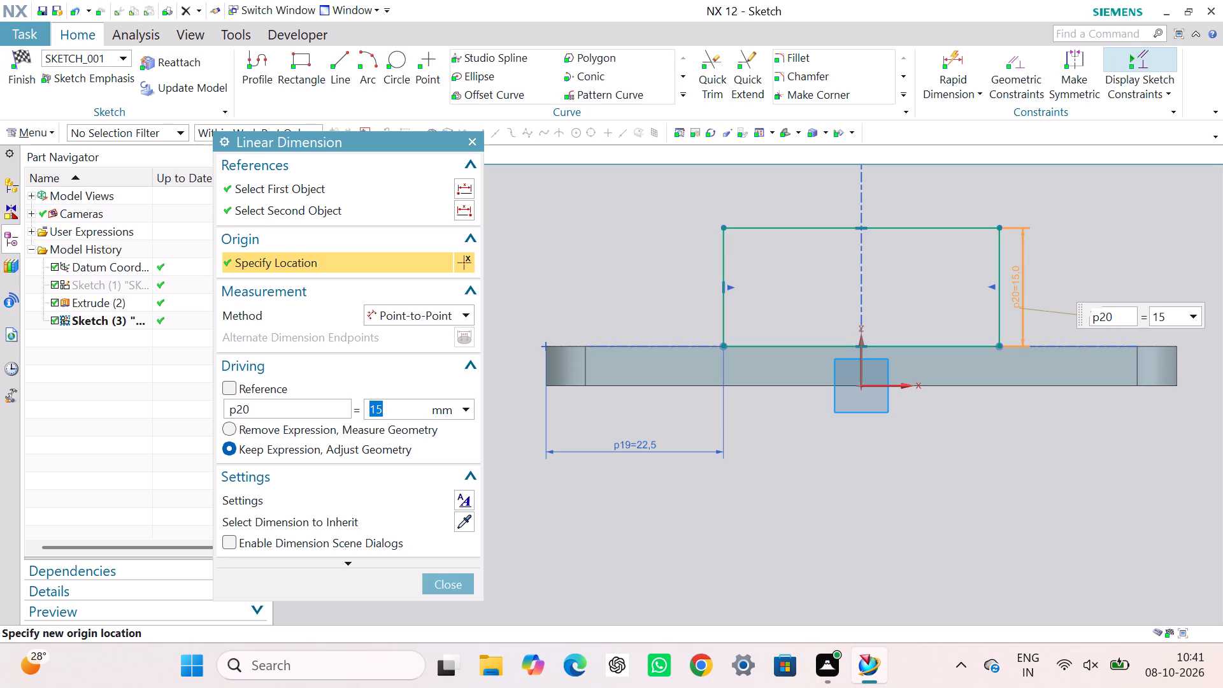
{"action": "left_click", "coordinate": [438, 580]}
{"action": "scroll", "coordinate": [939, 343], "scroll_direction": "up", "scroll_amount": 3}
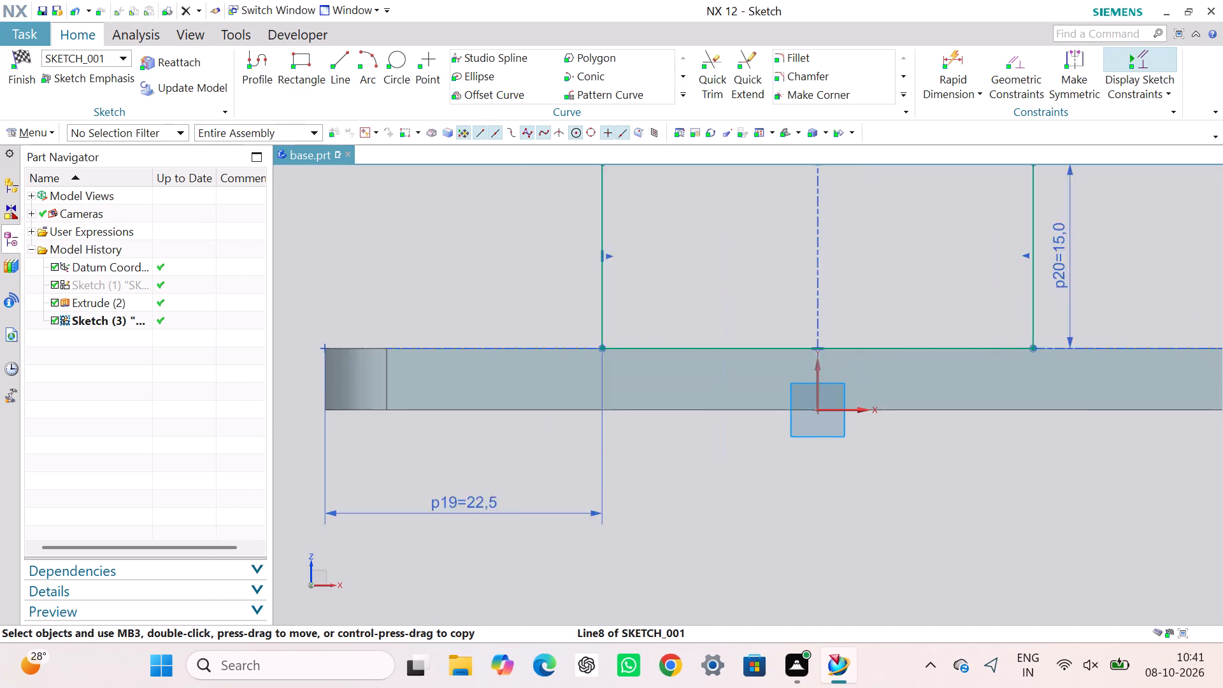
{"action": "scroll", "coordinate": [939, 334], "scroll_direction": "down", "scroll_amount": 7}
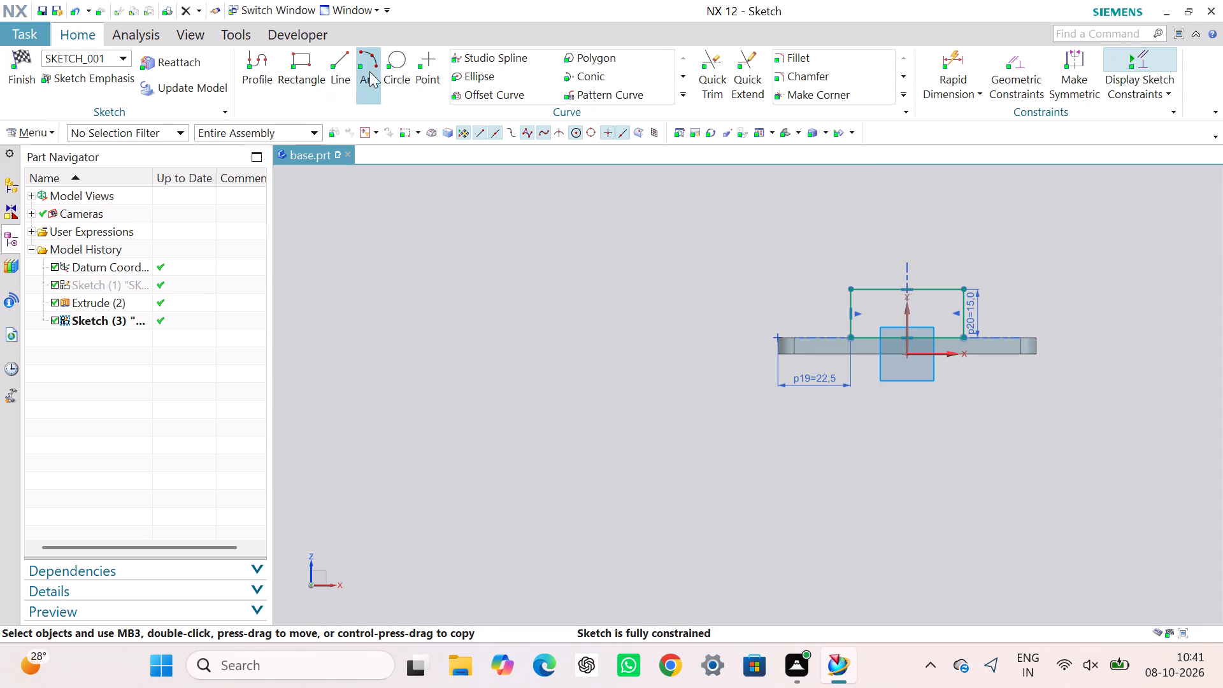
{"action": "left_click", "coordinate": [25, 73]}
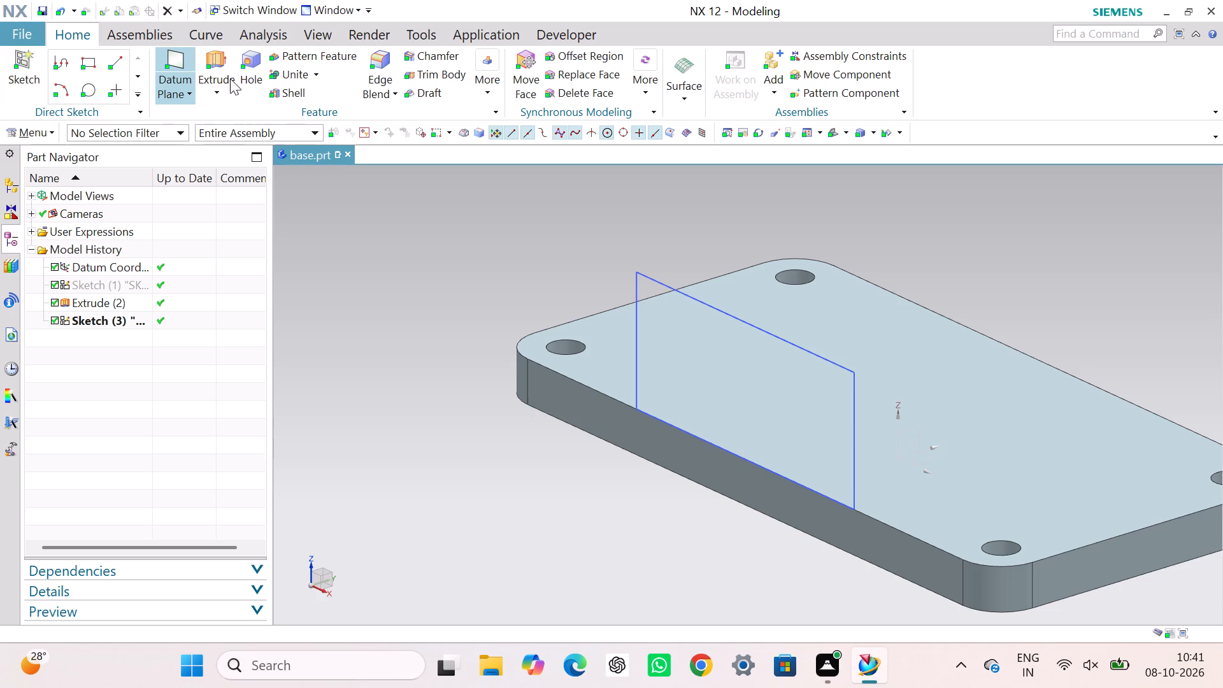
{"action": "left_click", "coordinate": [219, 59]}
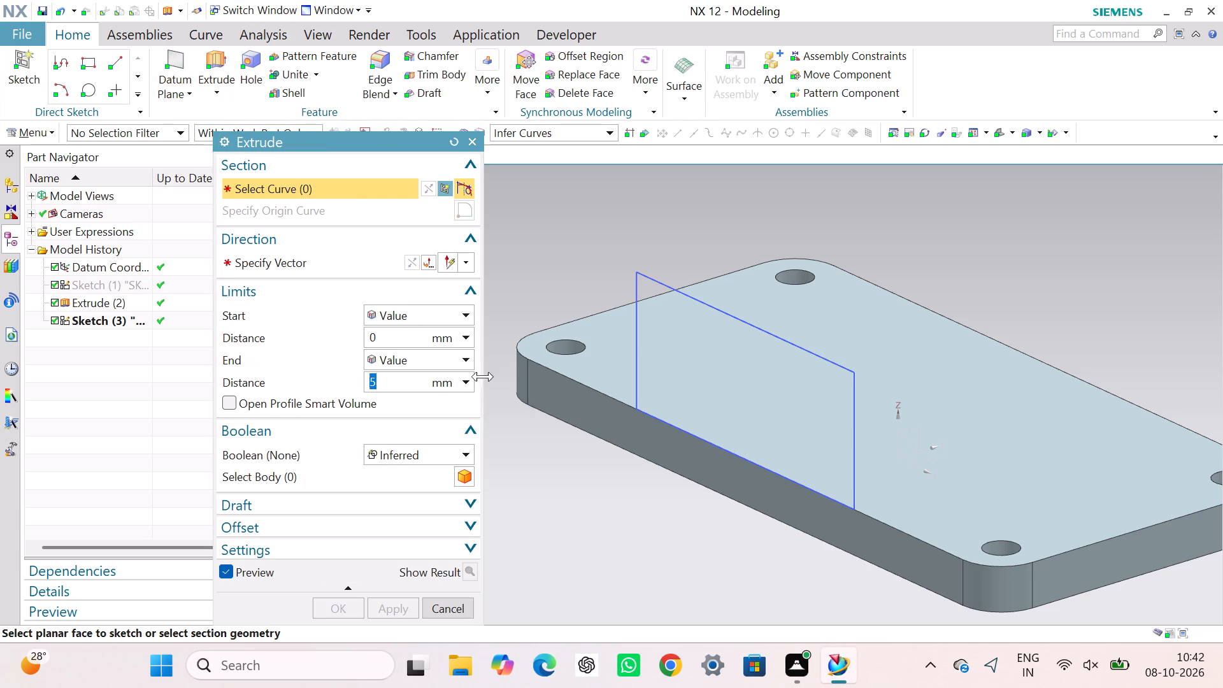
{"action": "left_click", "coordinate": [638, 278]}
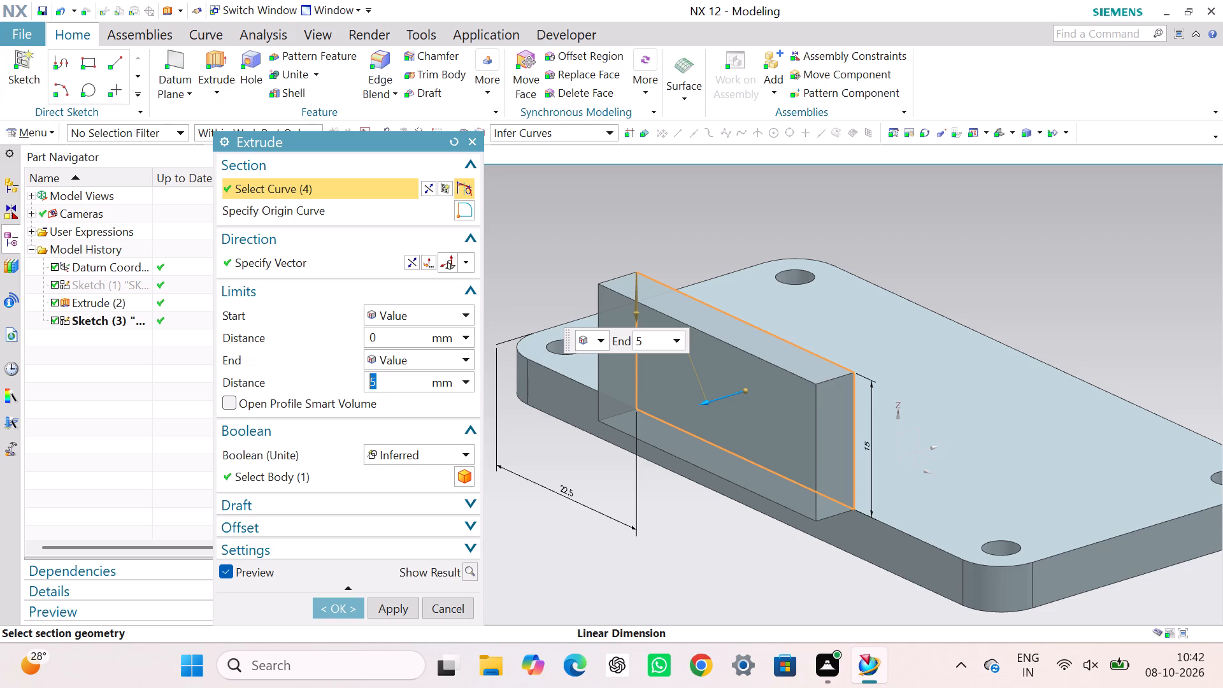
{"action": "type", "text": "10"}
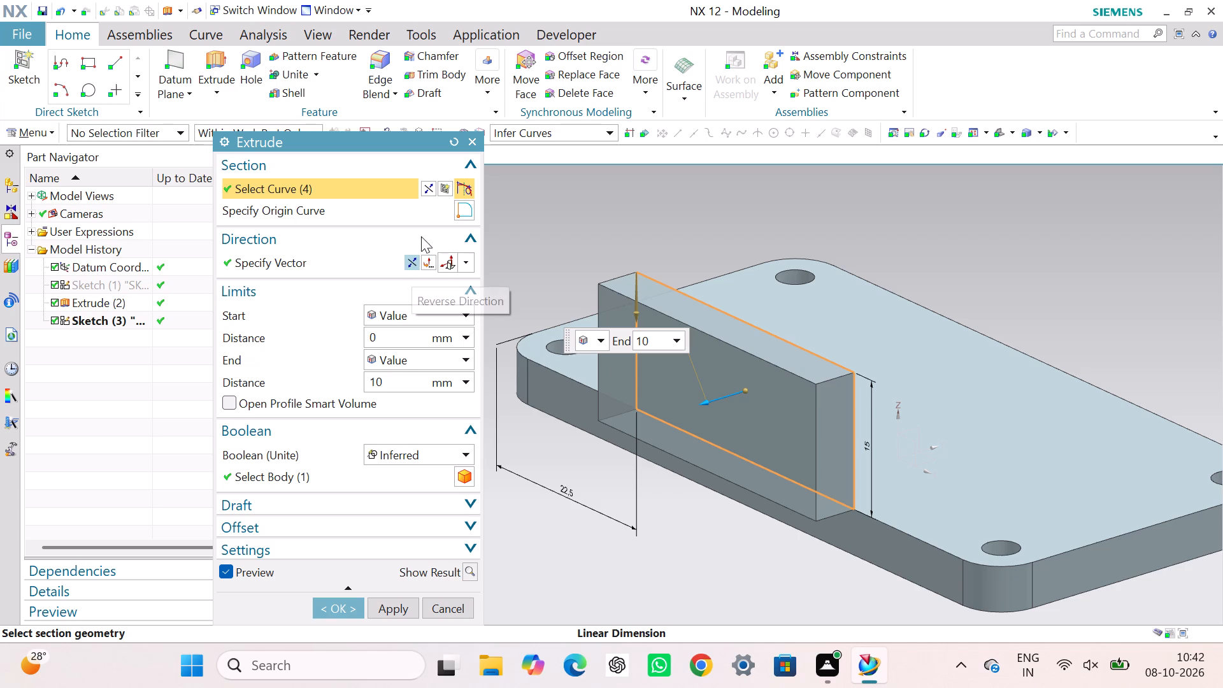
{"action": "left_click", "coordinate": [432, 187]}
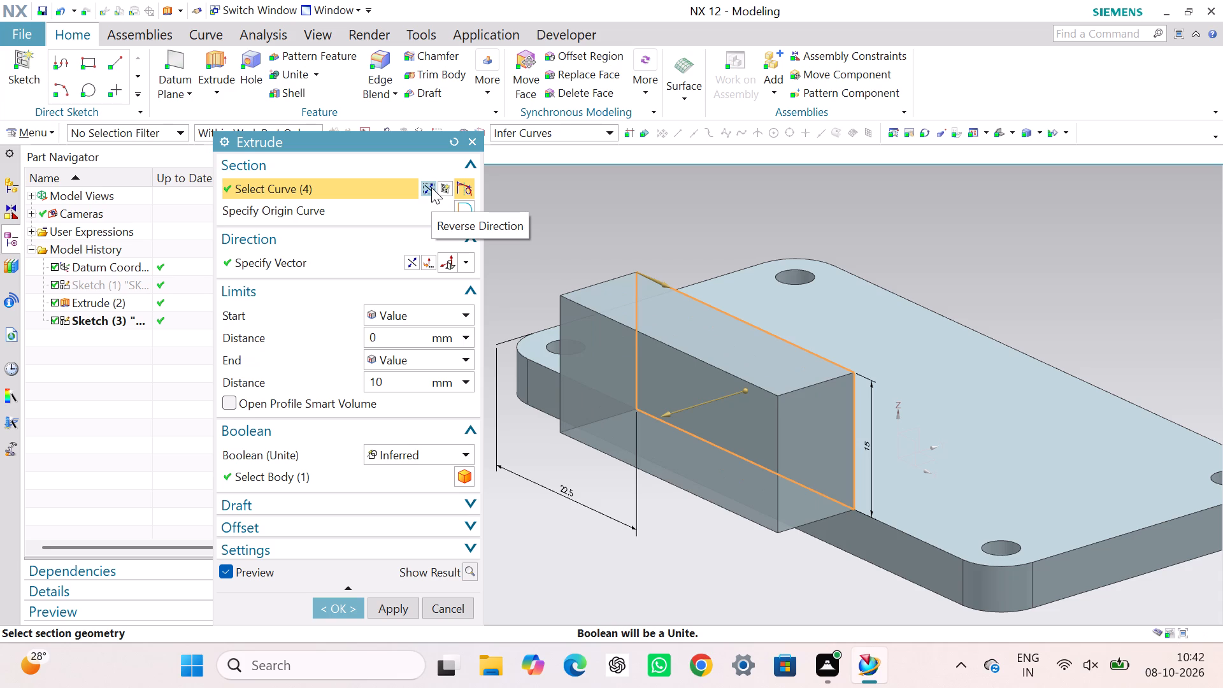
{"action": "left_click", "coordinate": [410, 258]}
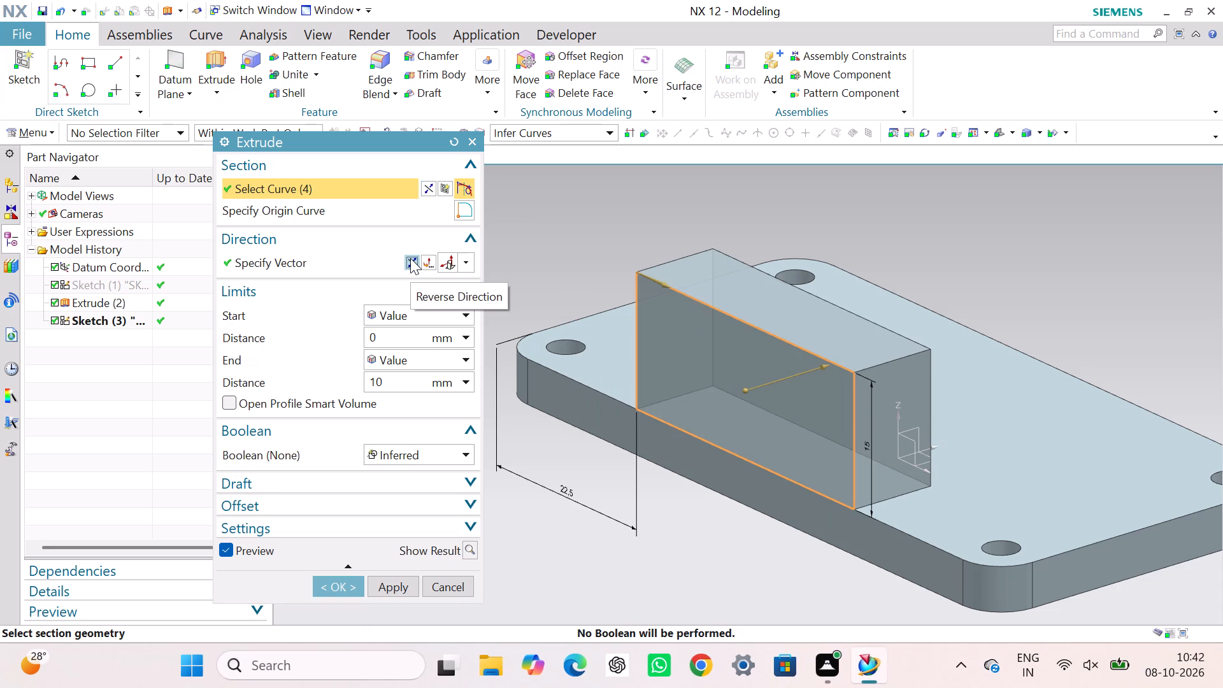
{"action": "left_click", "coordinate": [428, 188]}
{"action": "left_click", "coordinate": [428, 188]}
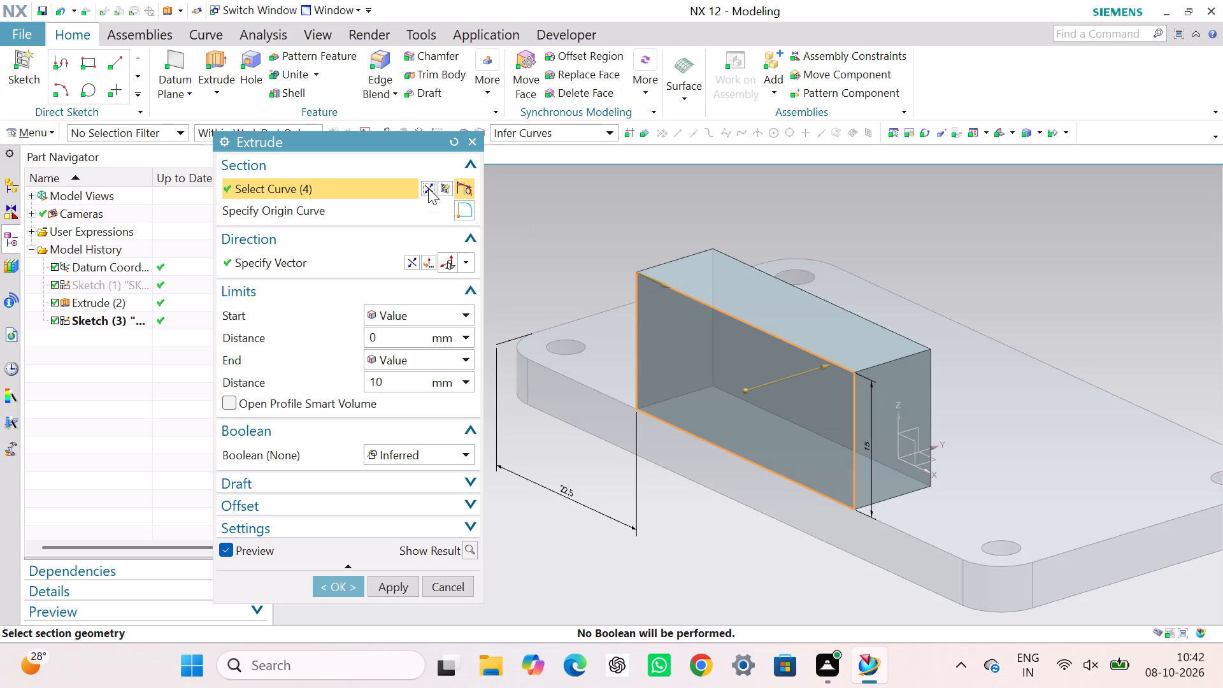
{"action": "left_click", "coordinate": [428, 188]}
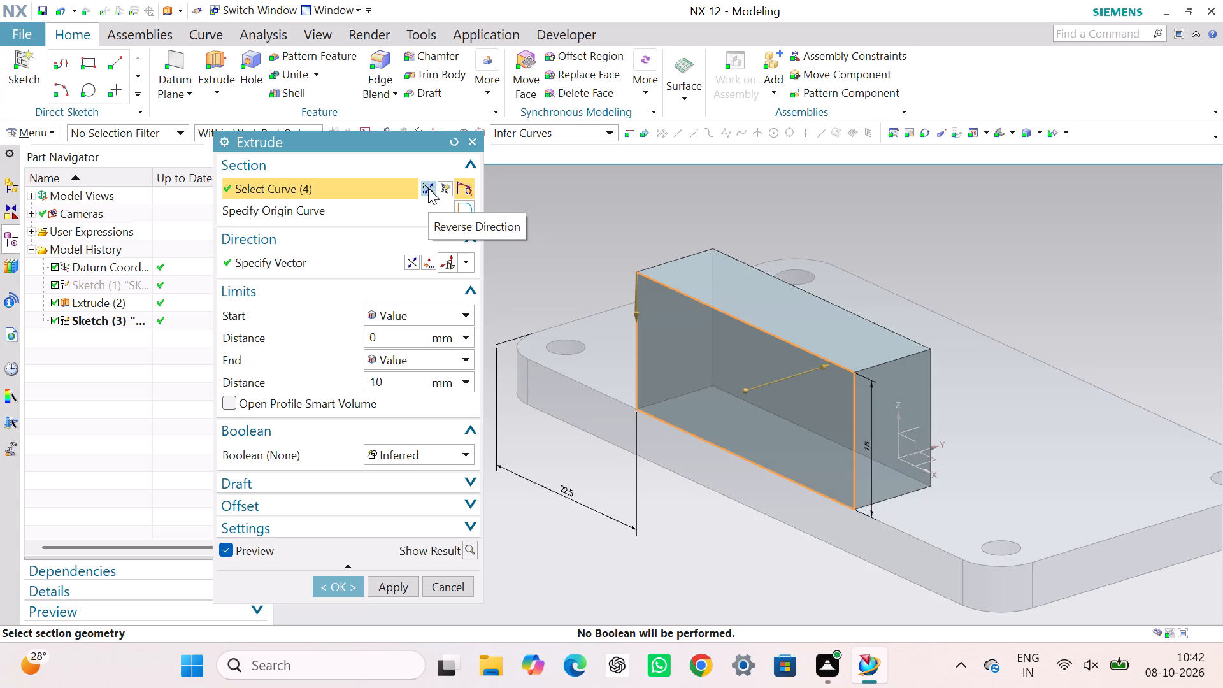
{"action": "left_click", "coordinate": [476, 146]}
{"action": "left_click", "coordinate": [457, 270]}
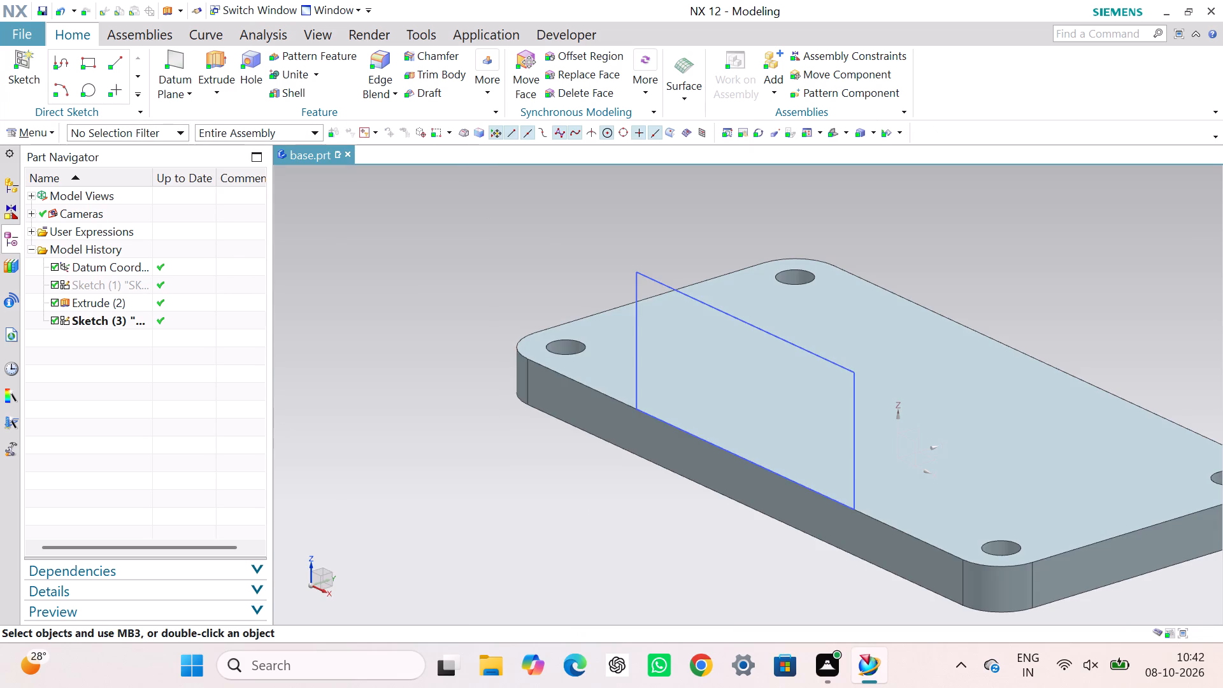
Extrude the rectangular profile 10 mm in the reversed direction, inward over the plate, leaving the Boolean as Inferred.
{"action": "left_click", "coordinate": [657, 284]}
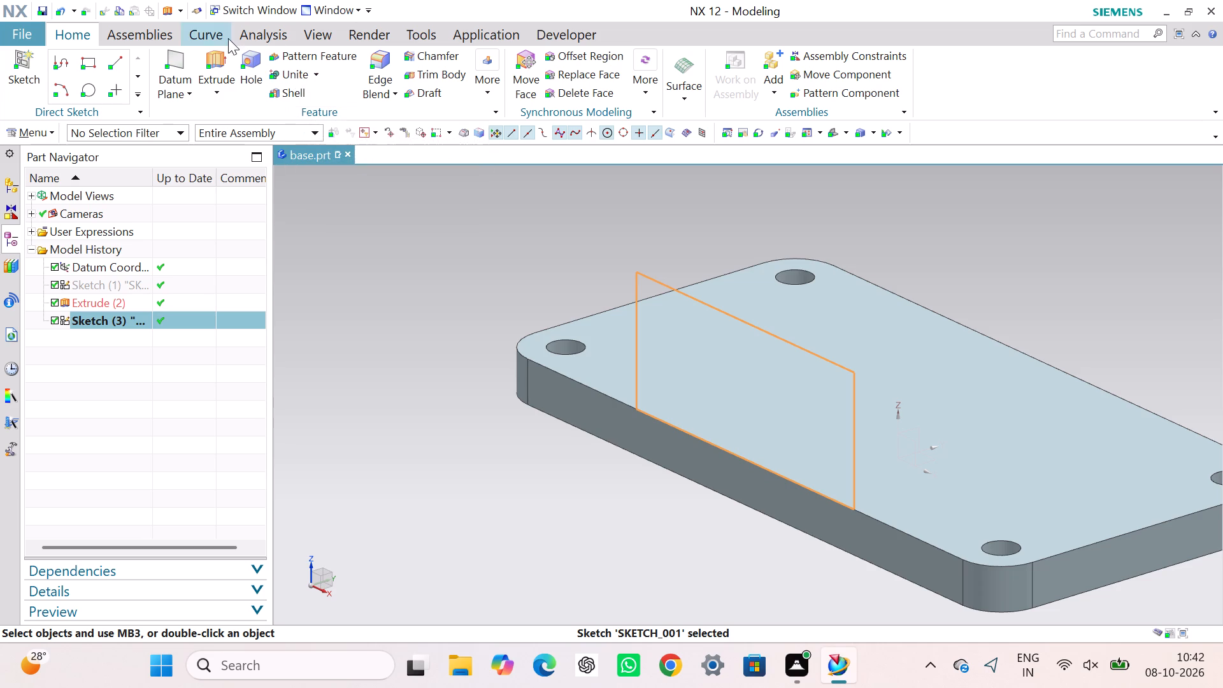
{"action": "left_click", "coordinate": [214, 54]}
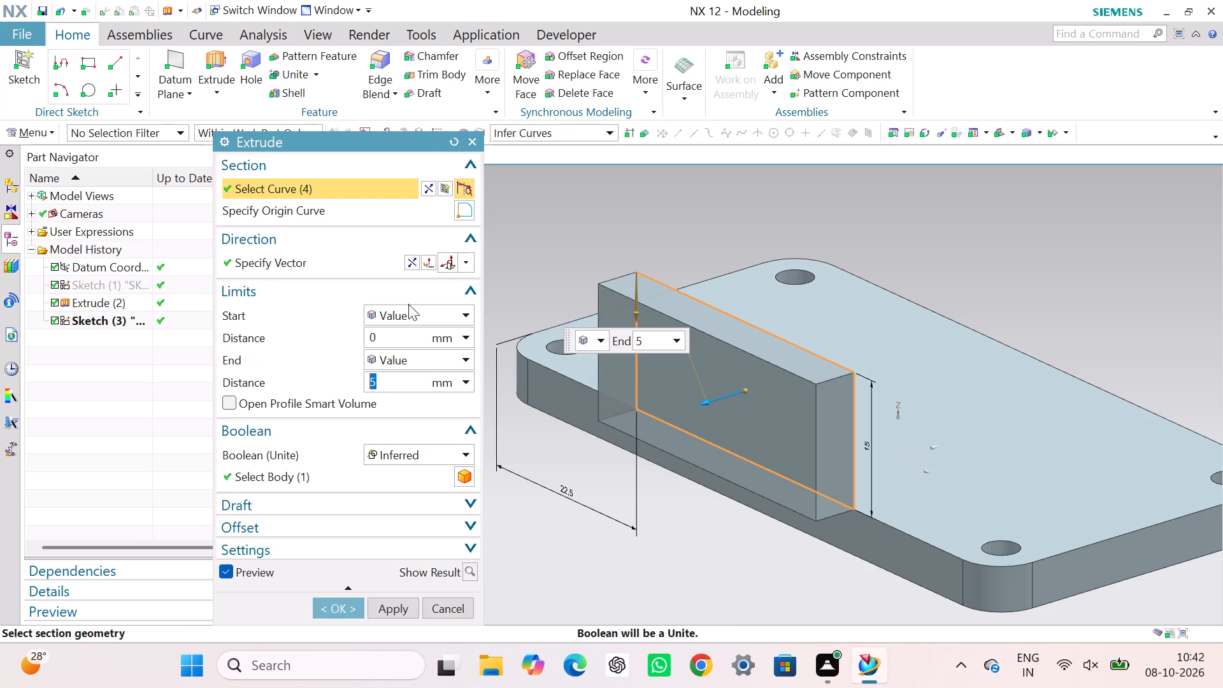
{"action": "left_click", "coordinate": [408, 255]}
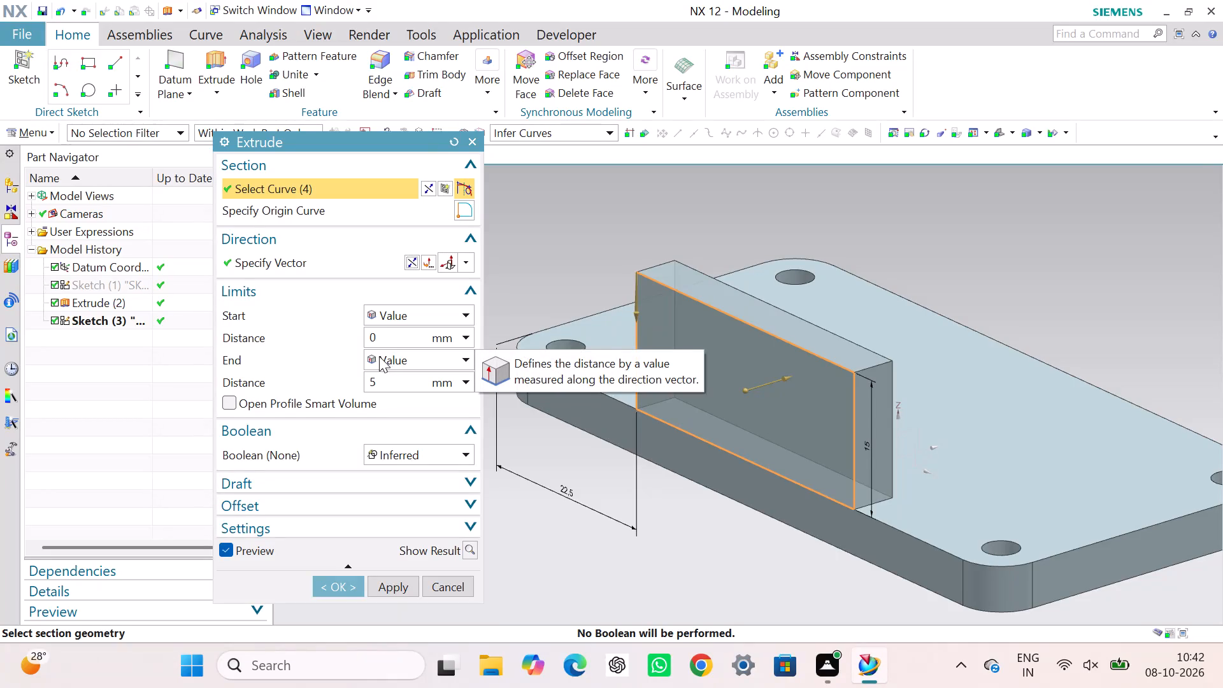
{"action": "left_click", "coordinate": [382, 378]}
{"action": "double_click", "coordinate": [382, 378]}
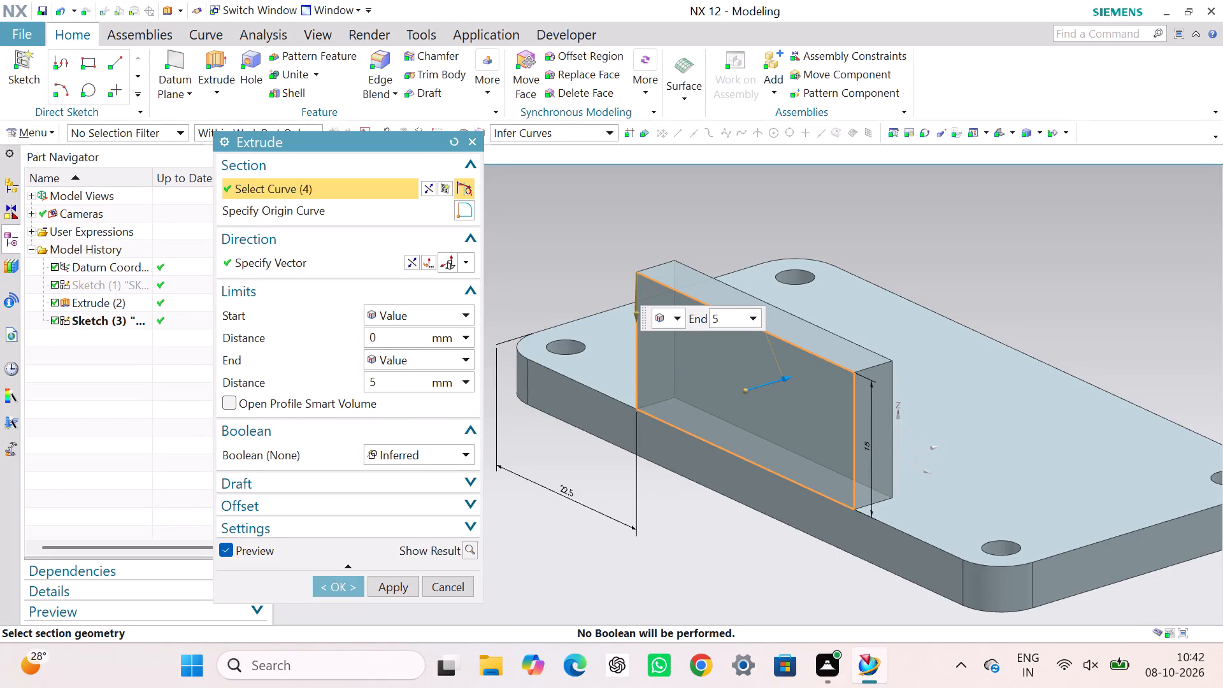
{"action": "type", "text": "10"}
{"action": "key", "text": "Return"}
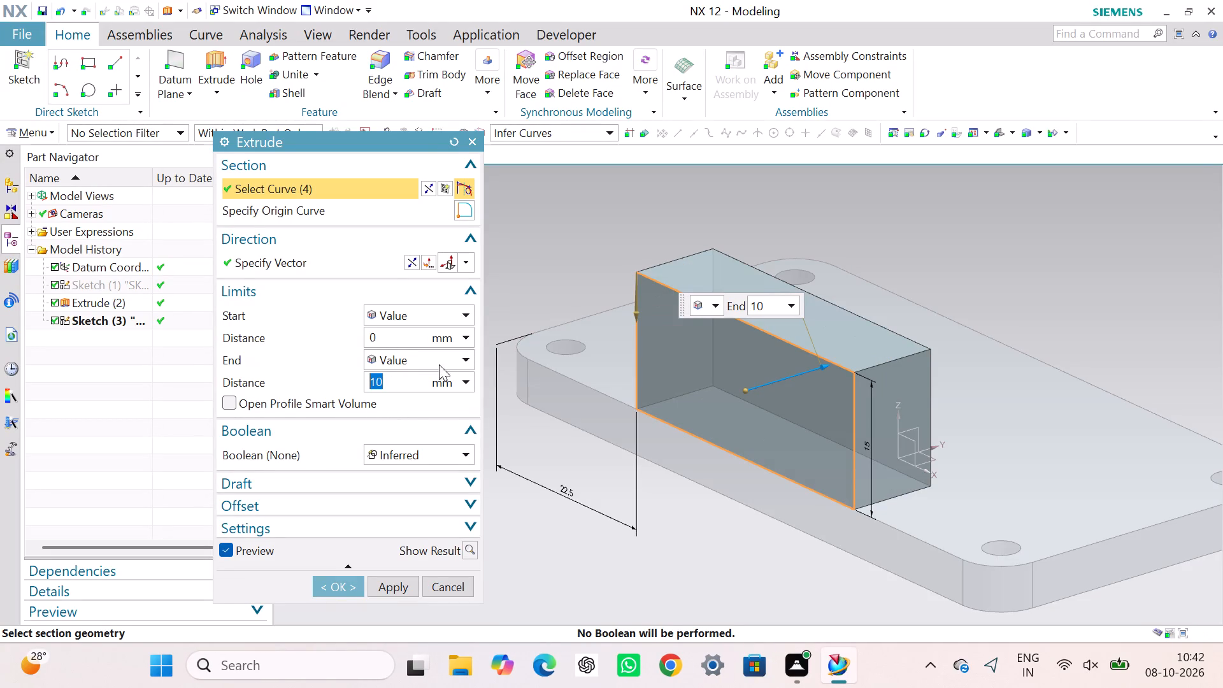
{"action": "left_click", "coordinate": [332, 583]}
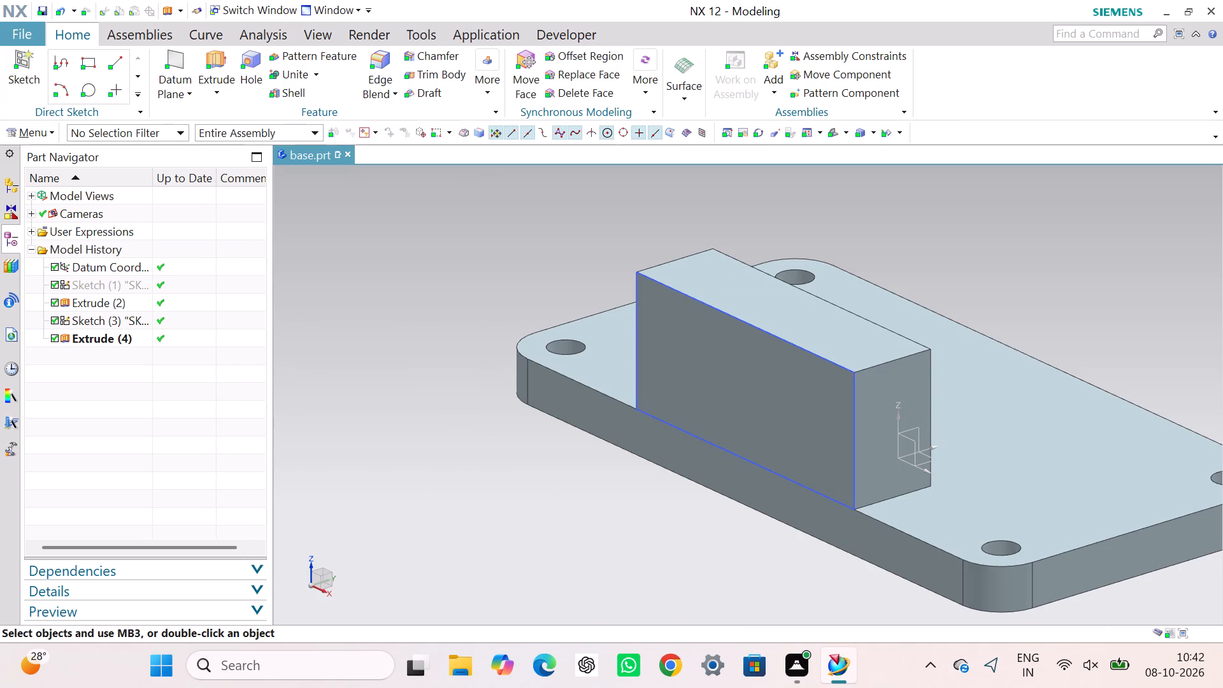
{"action": "left_click", "coordinate": [439, 541]}
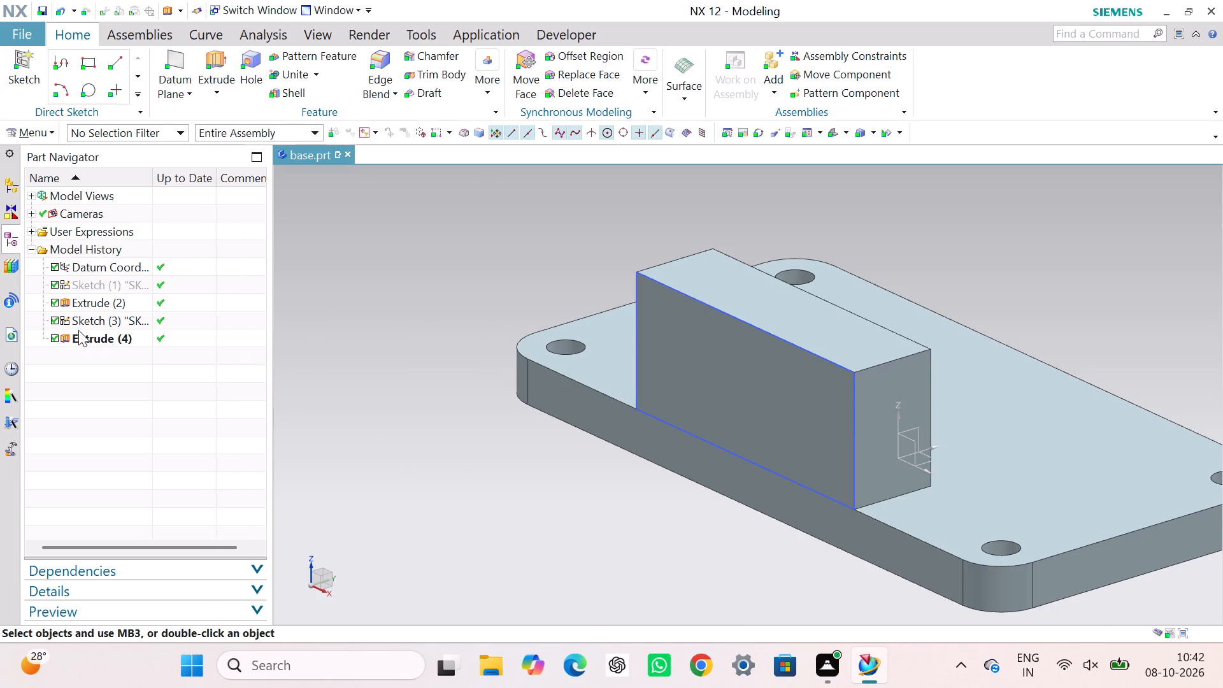
Hide the sketch of the raised block's rectangular profile.
{"action": "right_click", "coordinate": [85, 326]}
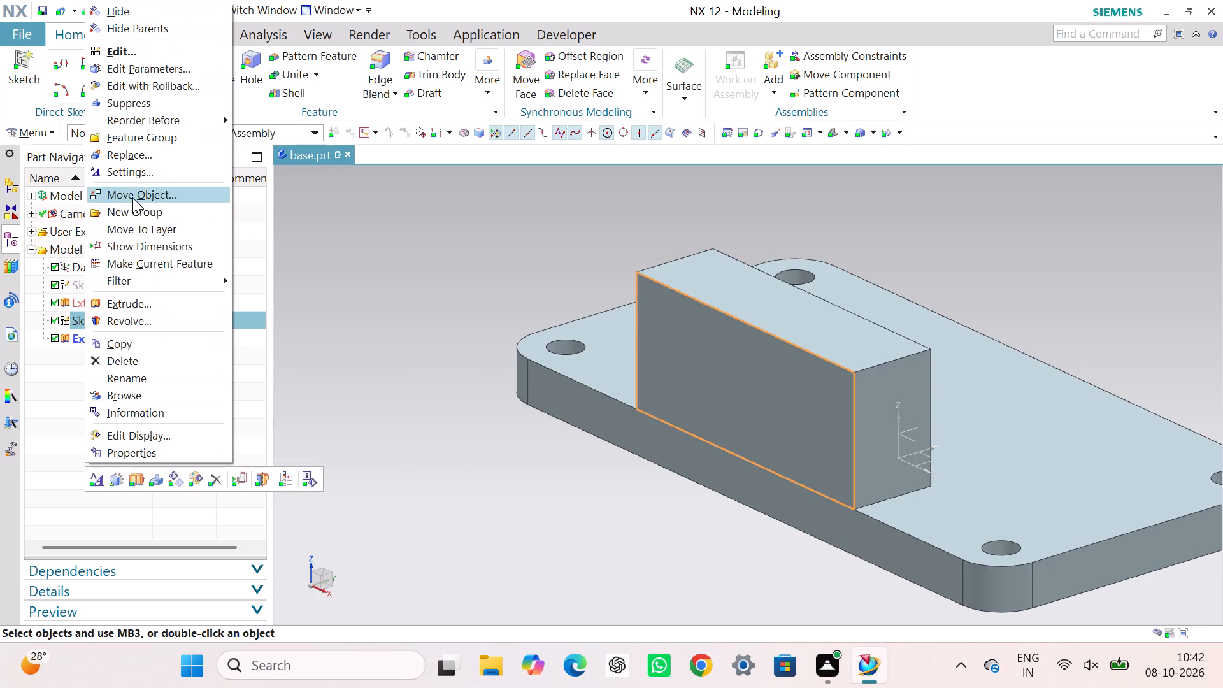
{"action": "left_click", "coordinate": [136, 13]}
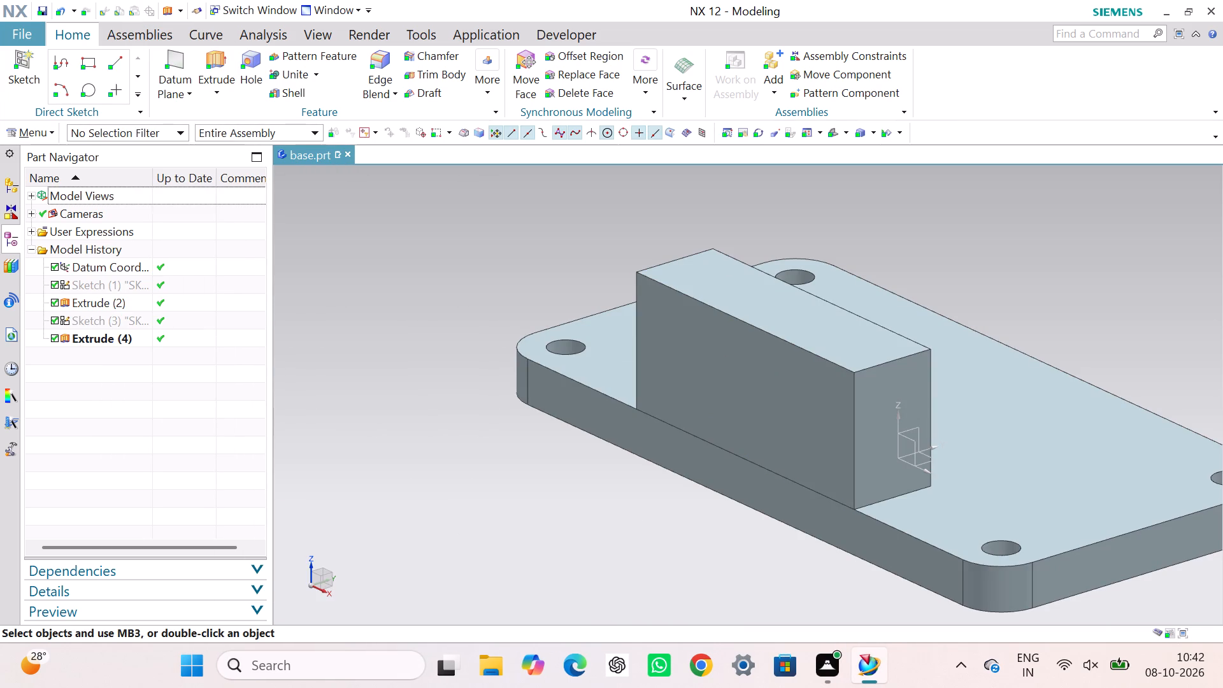
{"action": "left_click", "coordinate": [350, 303]}
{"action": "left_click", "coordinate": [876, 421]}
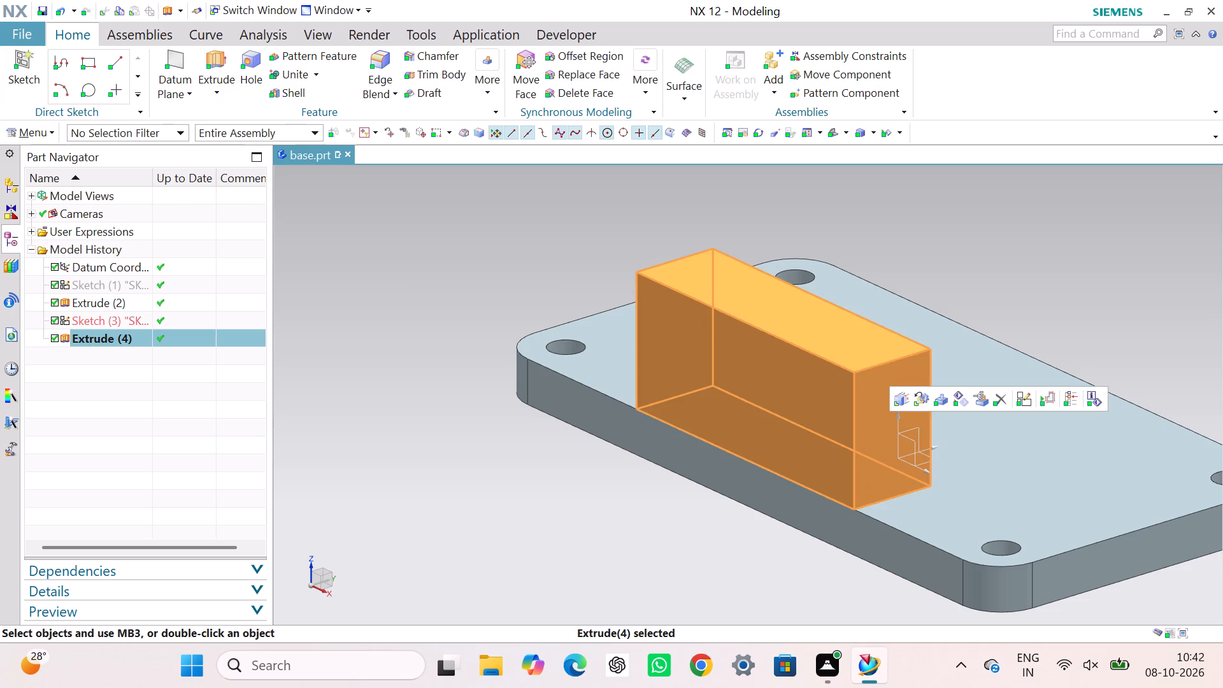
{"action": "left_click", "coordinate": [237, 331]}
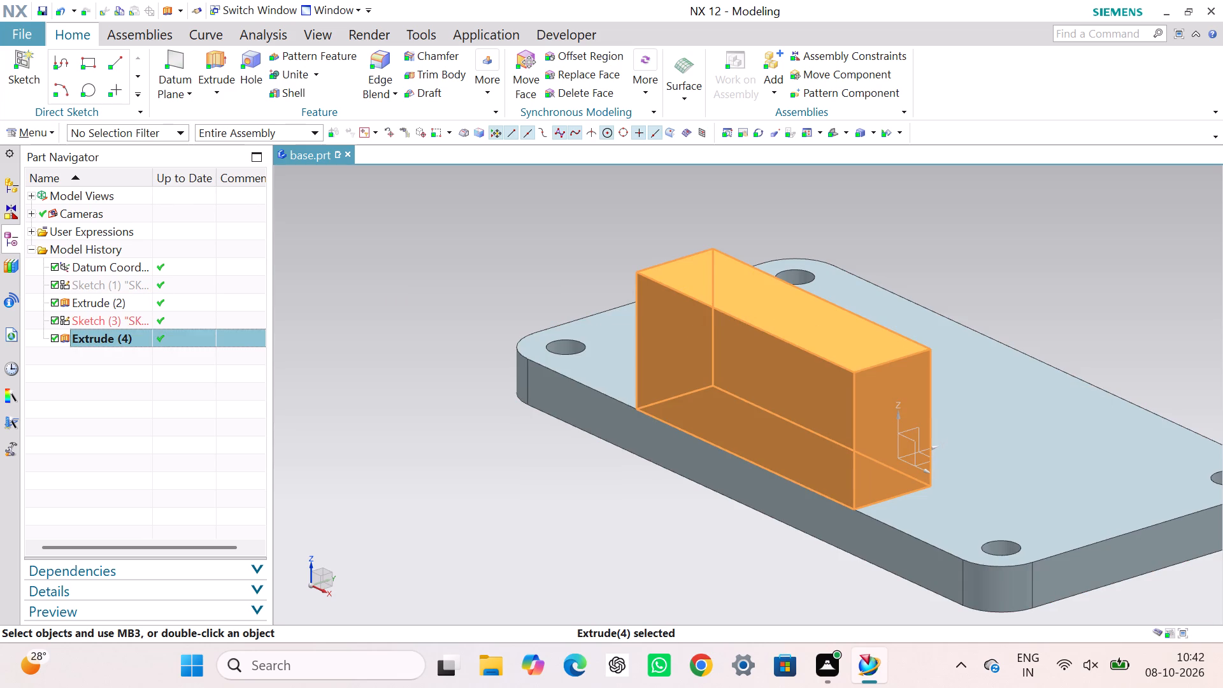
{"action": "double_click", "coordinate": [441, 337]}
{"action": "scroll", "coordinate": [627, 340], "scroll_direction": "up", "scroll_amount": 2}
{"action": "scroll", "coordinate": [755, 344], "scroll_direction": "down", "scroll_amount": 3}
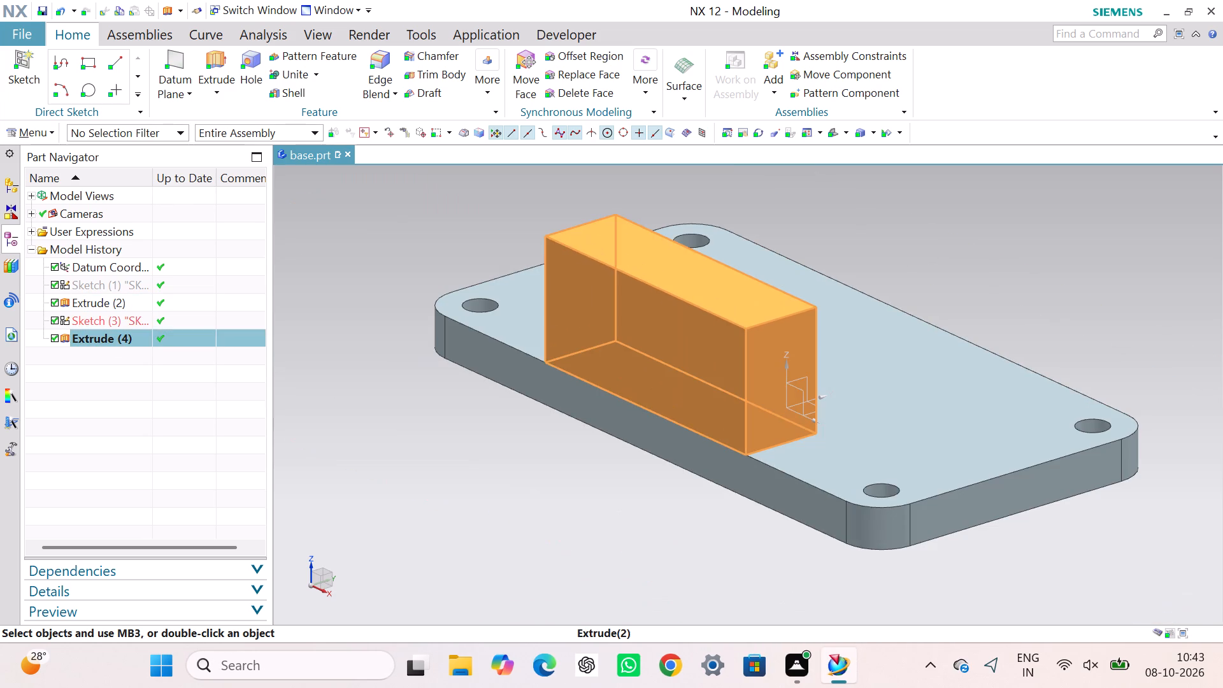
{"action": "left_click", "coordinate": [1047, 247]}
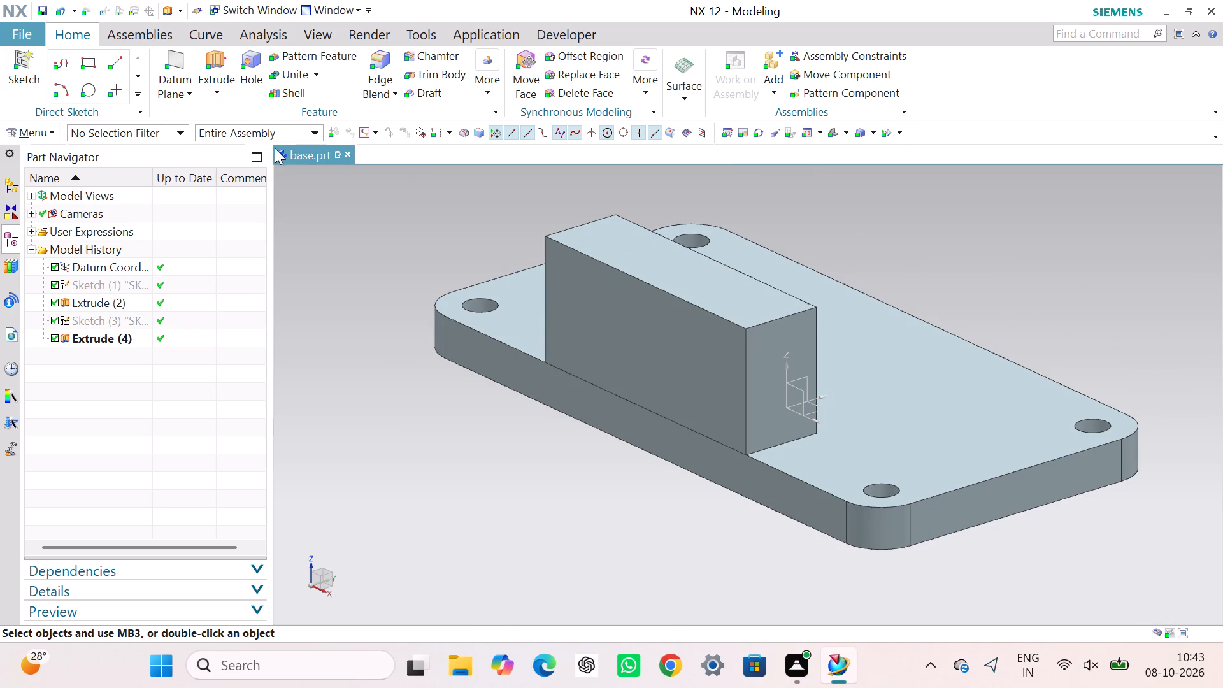
Create a sketch on the narrow end face of the raised block.
{"action": "left_click", "coordinate": [47, 131]}
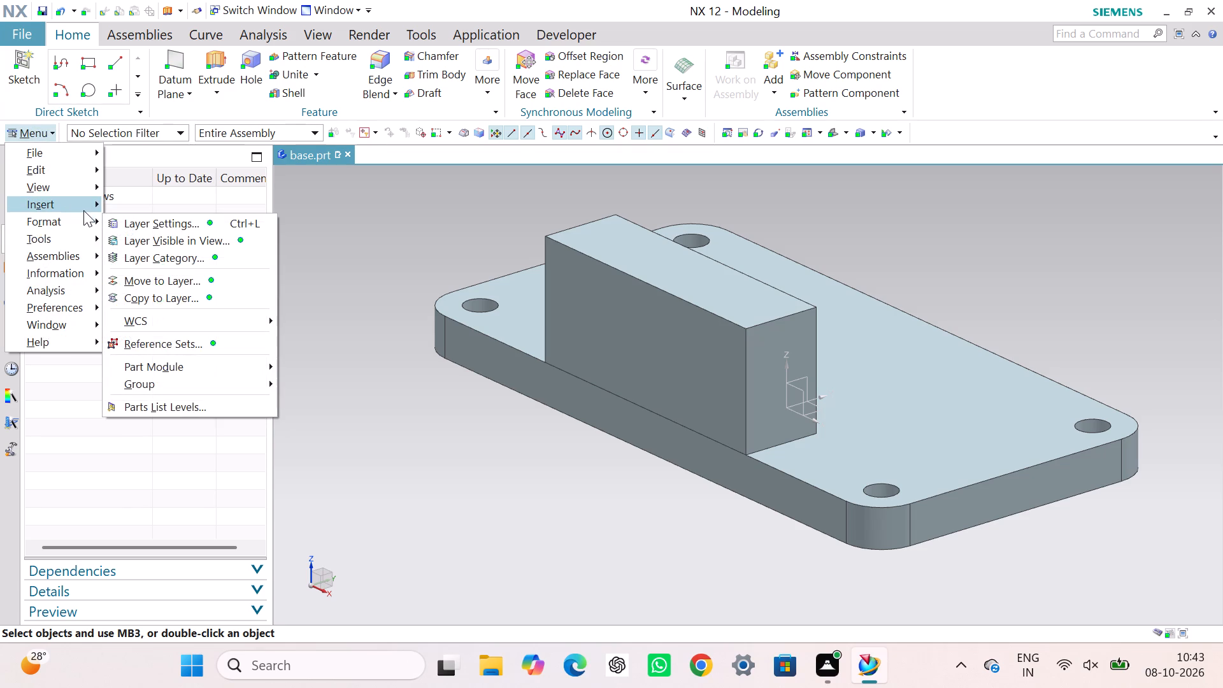
{"action": "left_click", "coordinate": [187, 159]}
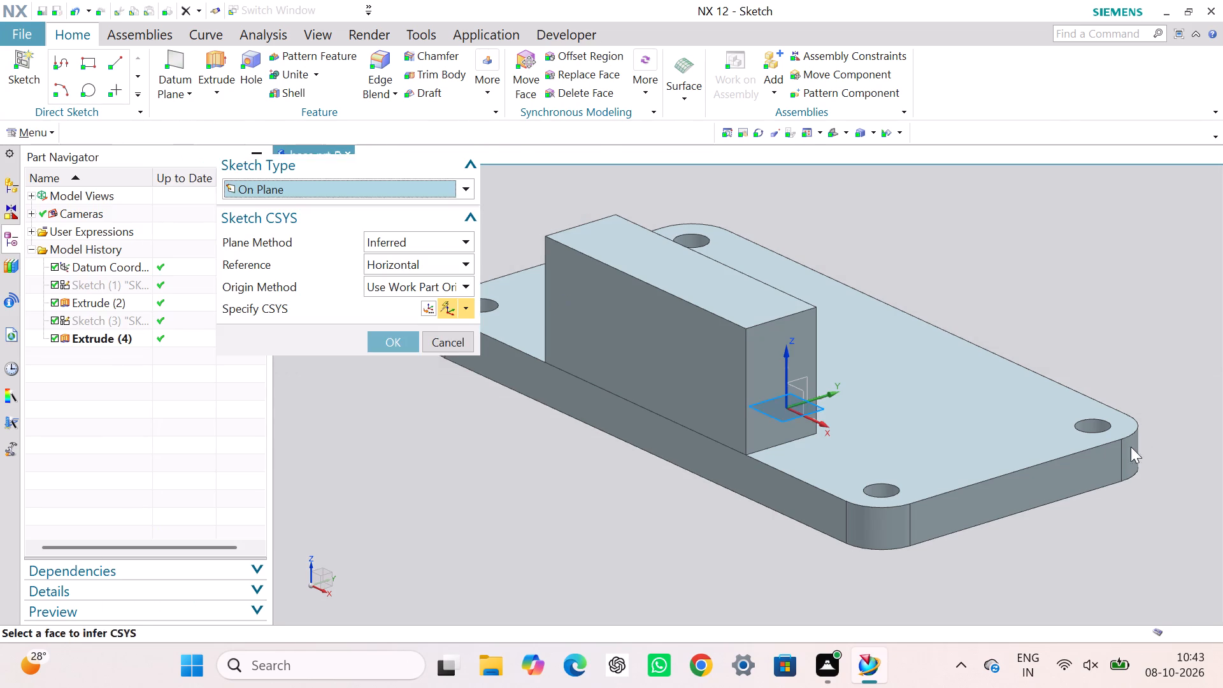
{"action": "left_click", "coordinate": [787, 341]}
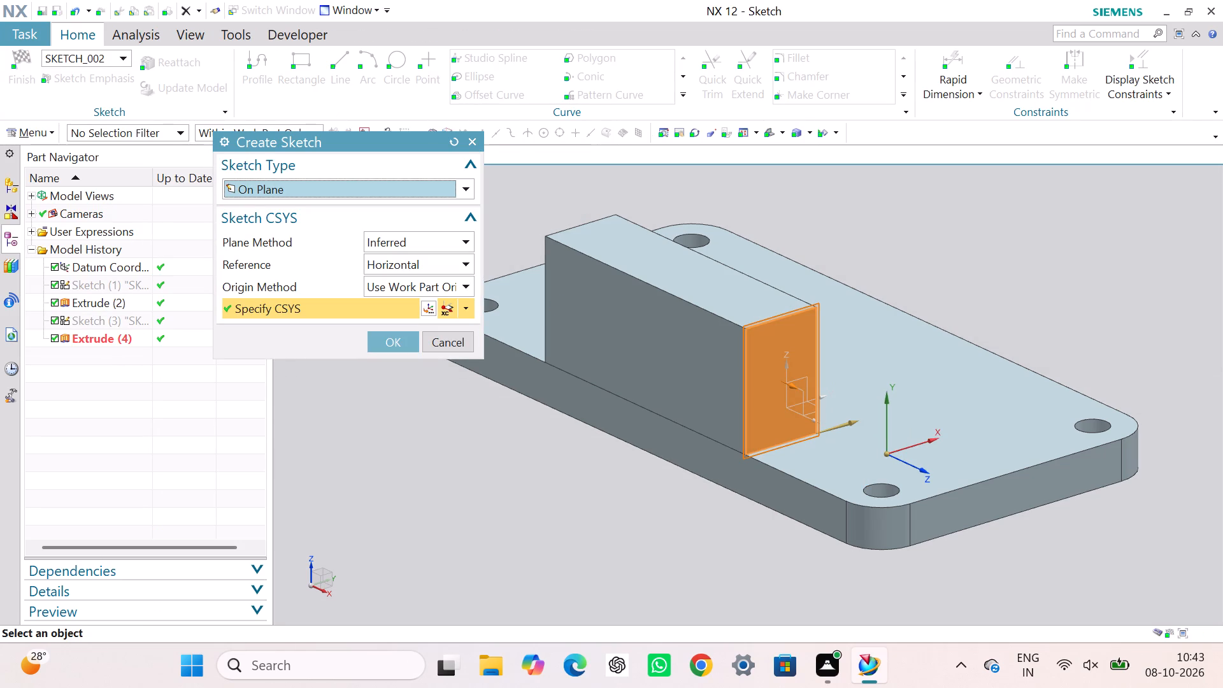
{"action": "left_click", "coordinate": [396, 340]}
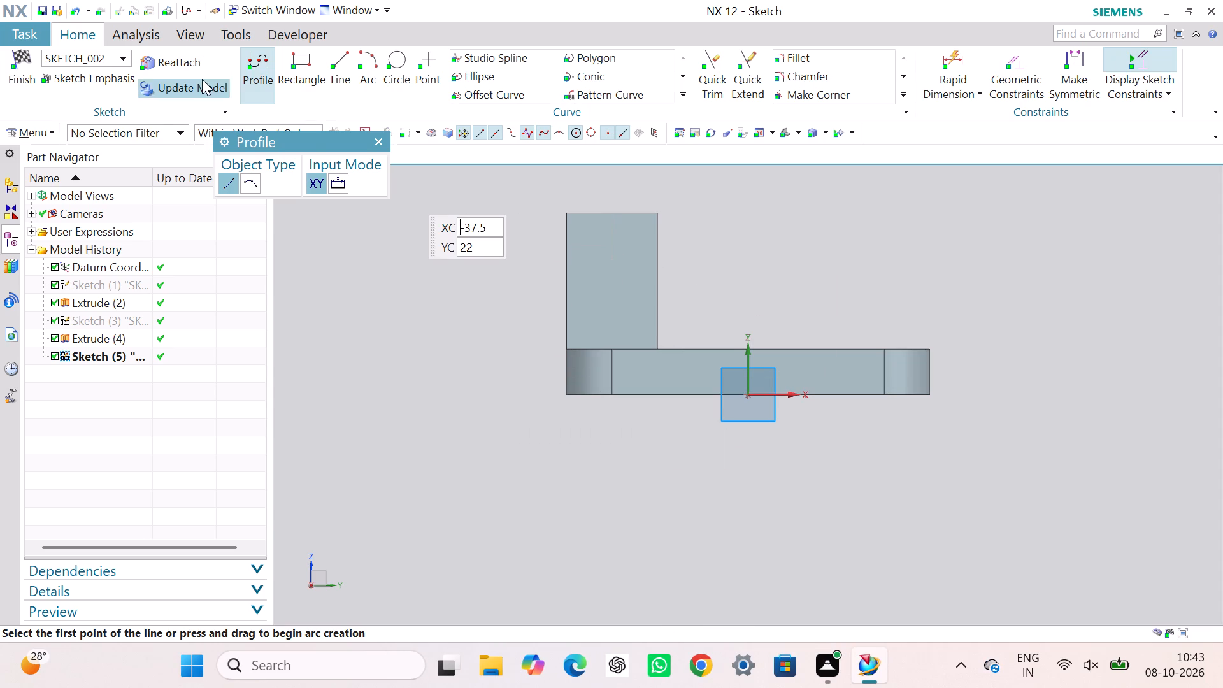
Sketch a three-point arc of about 5.1 mm radius between the block face's two vertical edges, passing through the top edge's midpoint.
{"action": "left_click", "coordinate": [365, 64]}
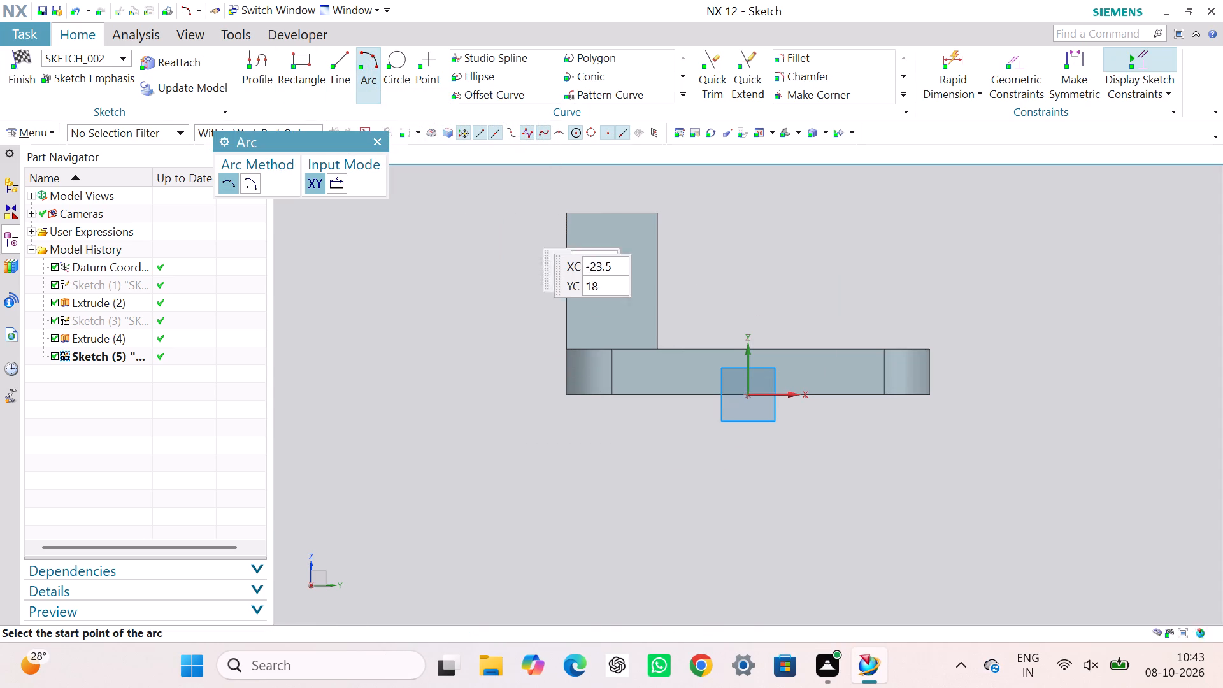
{"action": "left_click", "coordinate": [566, 250]}
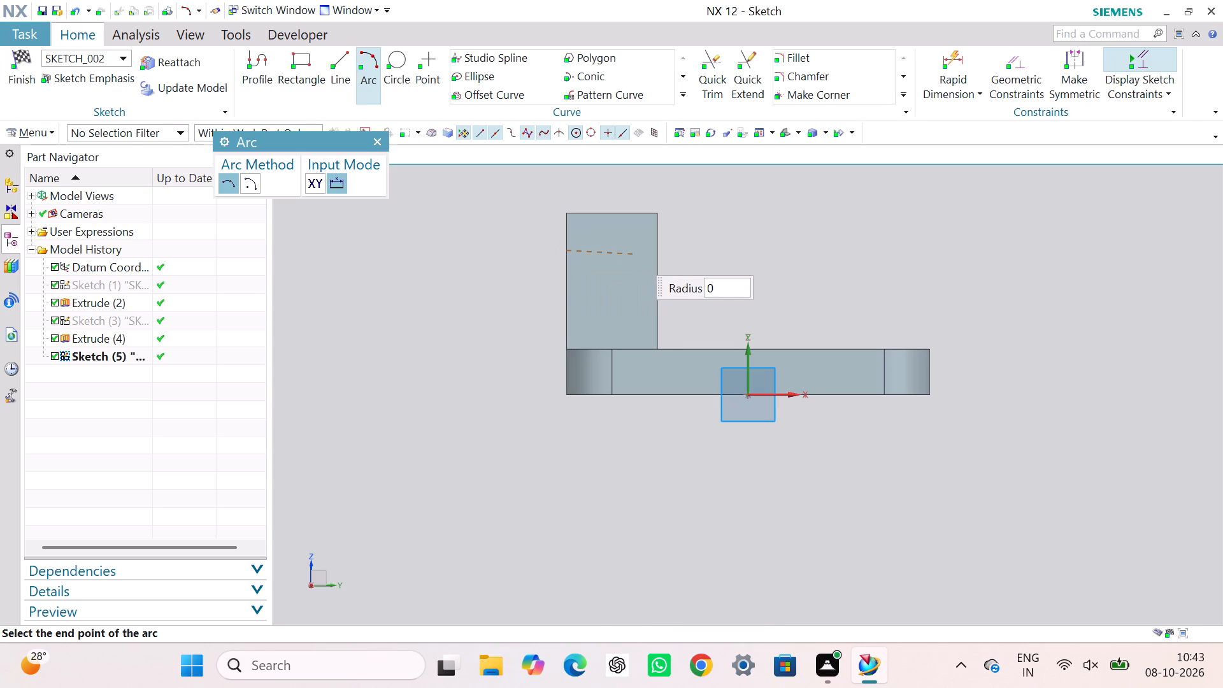
{"action": "left_click_drag", "start_coordinate": [659, 250], "coordinate": [652, 248]}
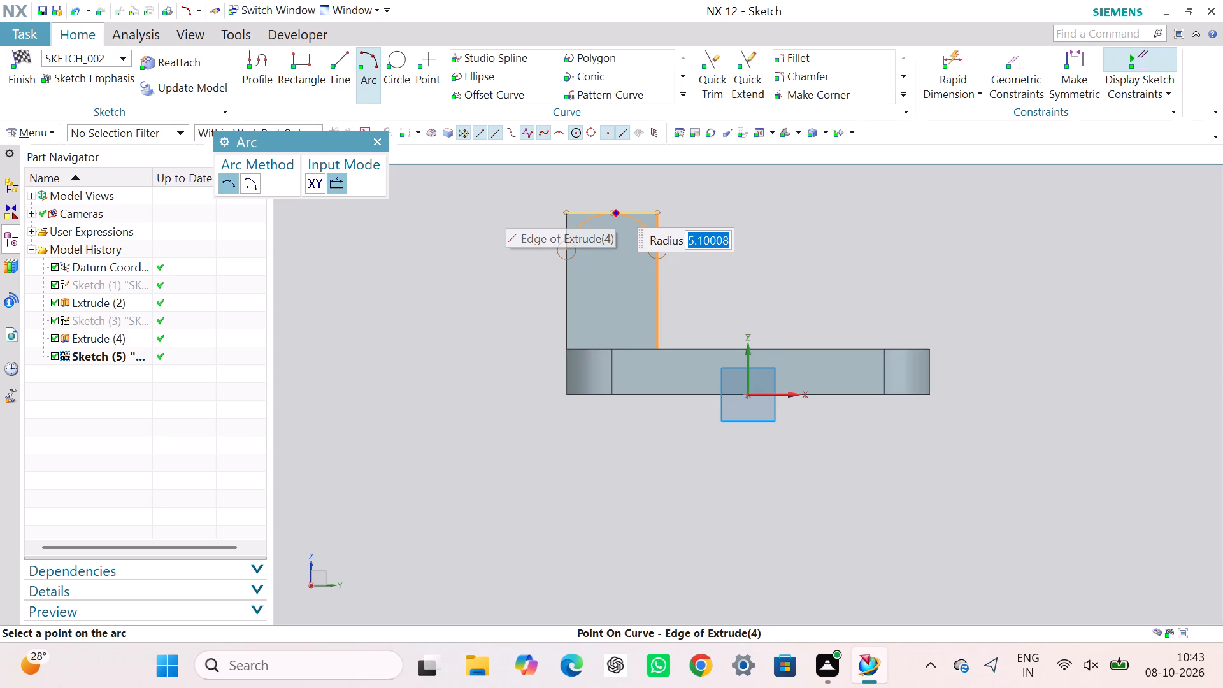
{"action": "left_click", "coordinate": [615, 213]}
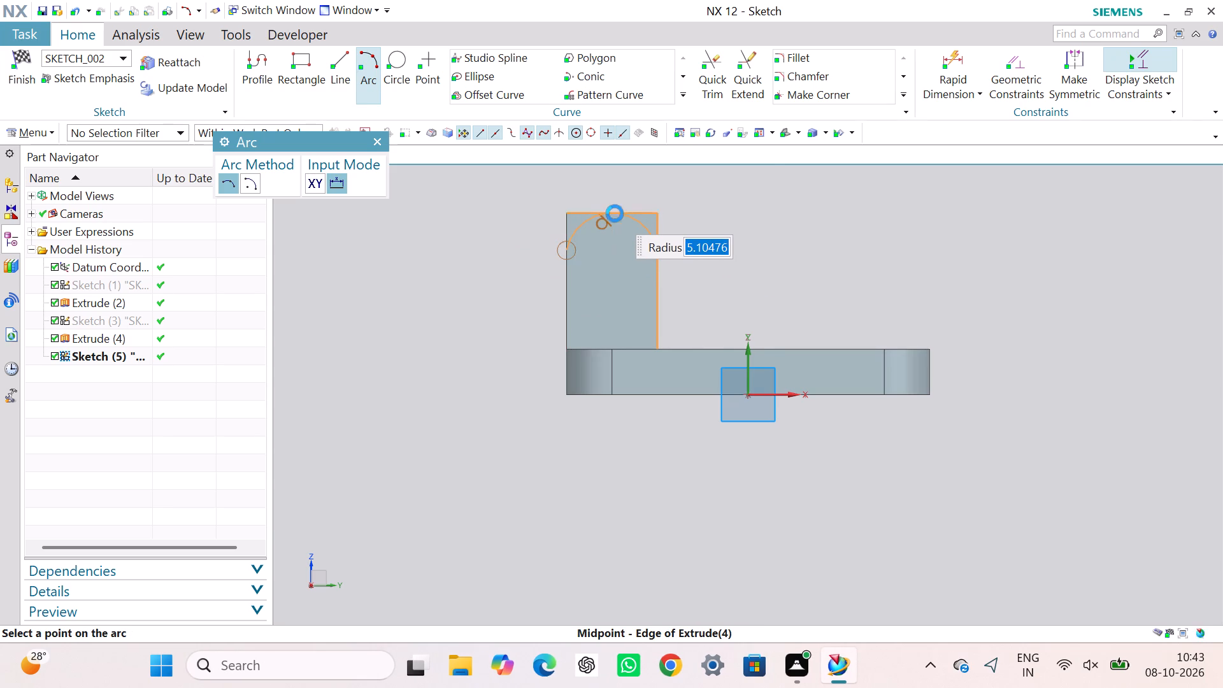
{"action": "left_click", "coordinate": [683, 232]}
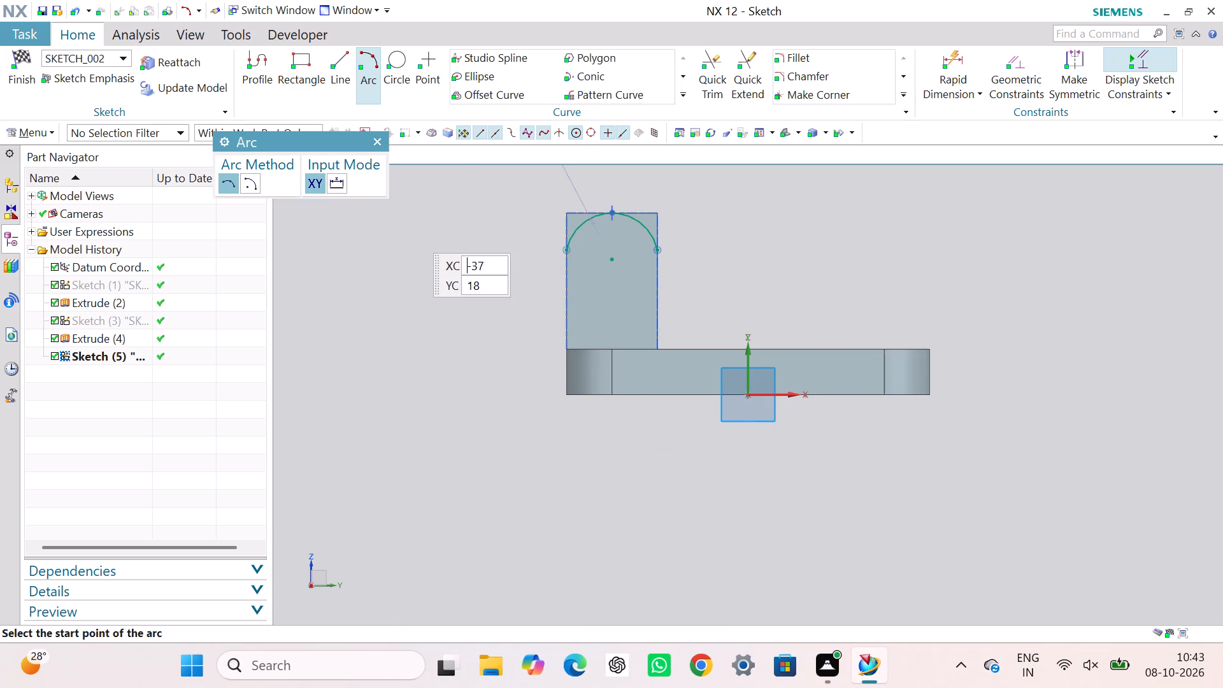
{"action": "left_click", "coordinate": [376, 140]}
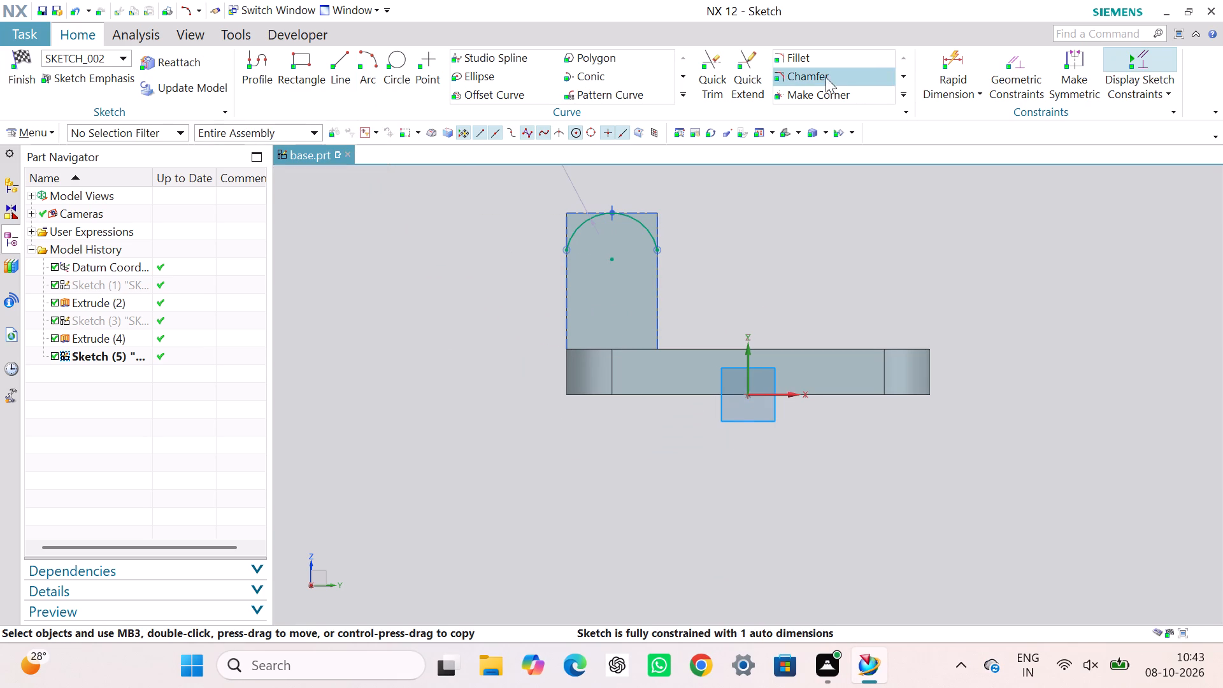
Dimension the arc's radius and set it to 5 mm.
{"action": "left_click", "coordinate": [956, 64]}
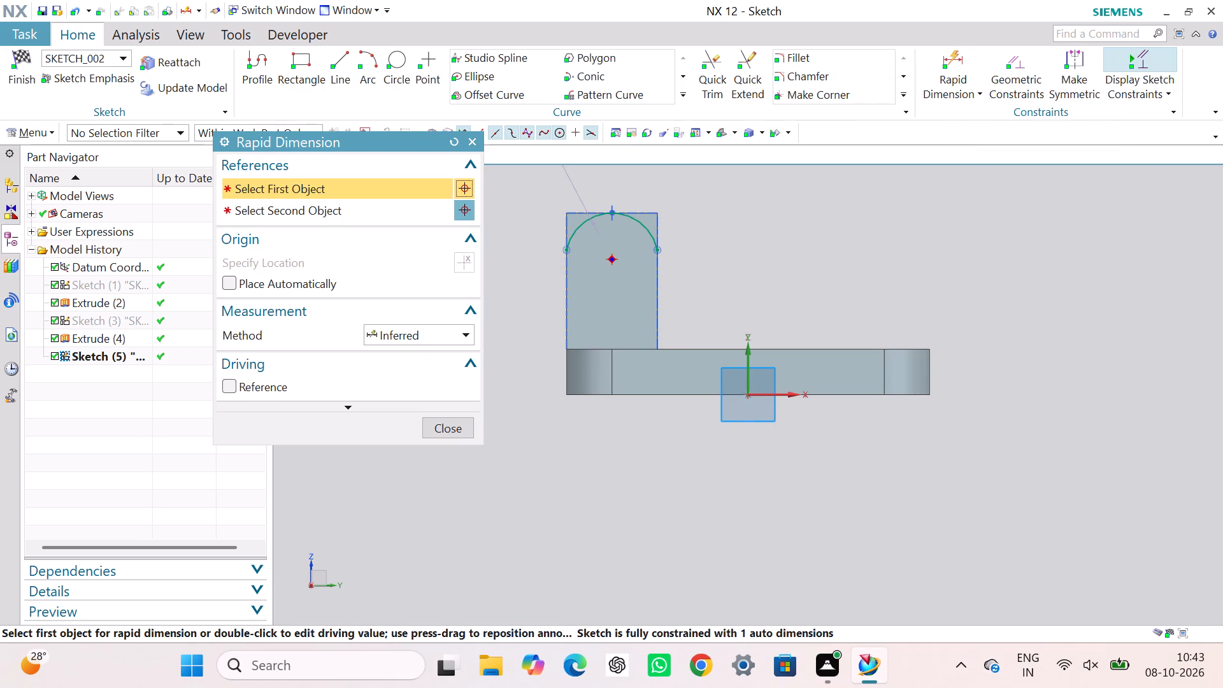
{"action": "left_click", "coordinate": [643, 225]}
{"action": "left_click", "coordinate": [677, 191]}
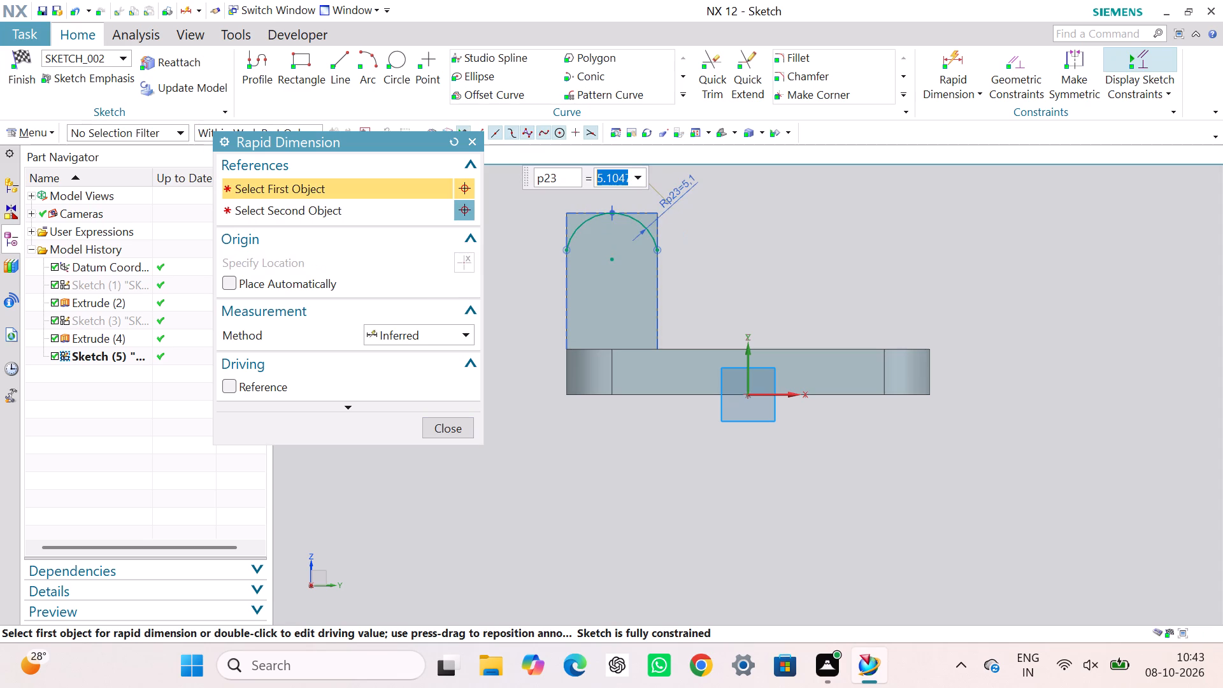
{"action": "key", "text": "5"}
{"action": "key", "text": "Return"}
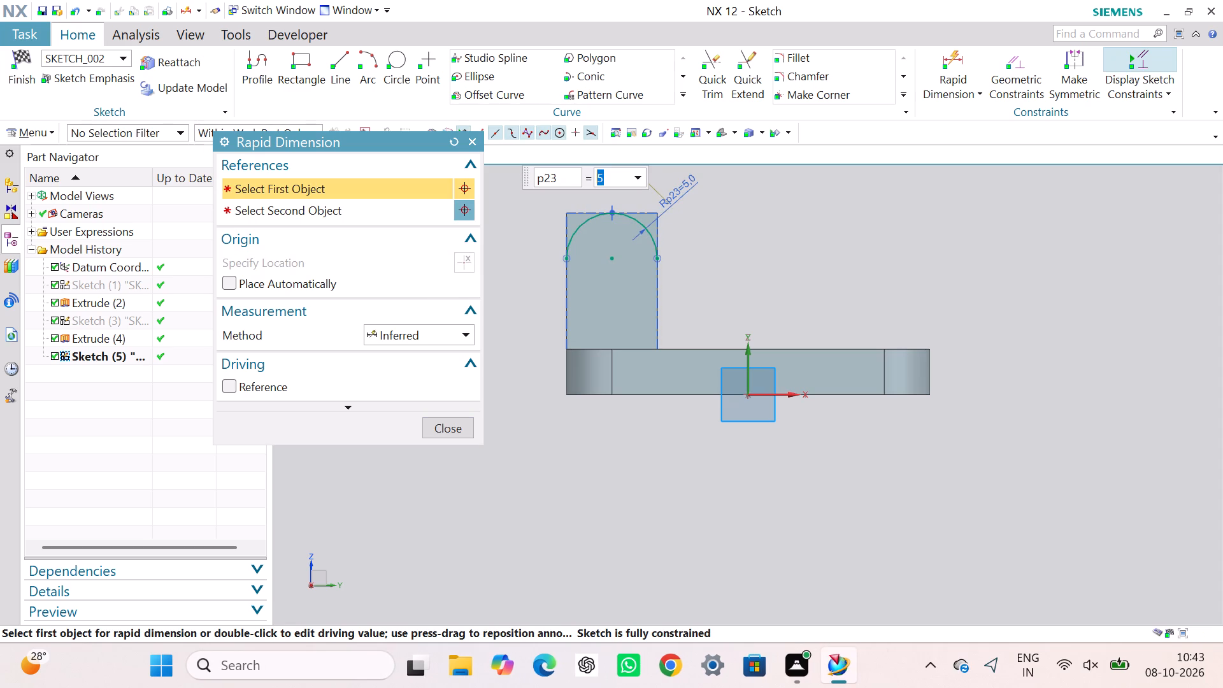
{"action": "left_click", "coordinate": [450, 427]}
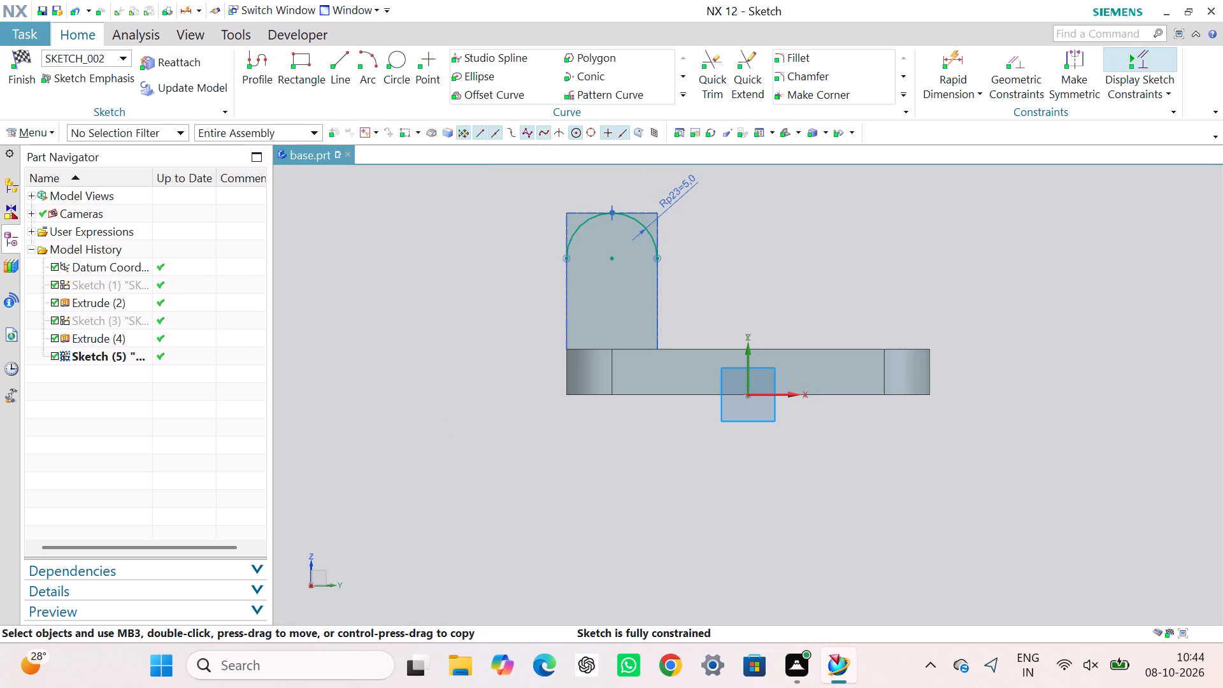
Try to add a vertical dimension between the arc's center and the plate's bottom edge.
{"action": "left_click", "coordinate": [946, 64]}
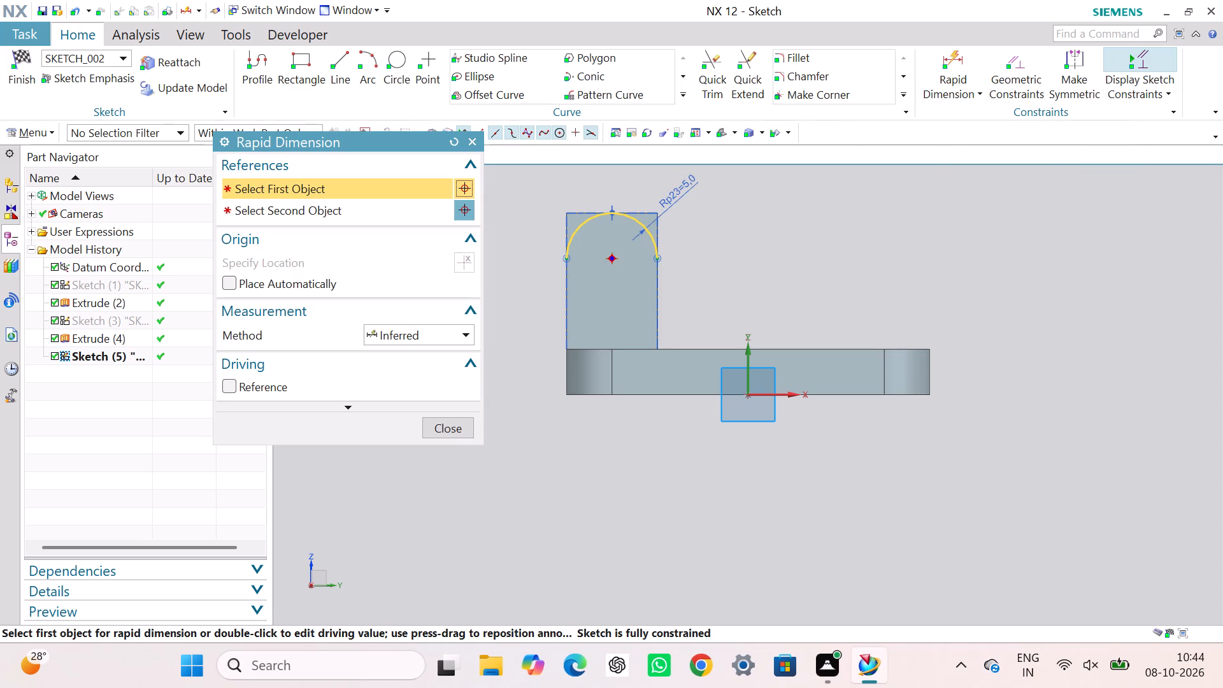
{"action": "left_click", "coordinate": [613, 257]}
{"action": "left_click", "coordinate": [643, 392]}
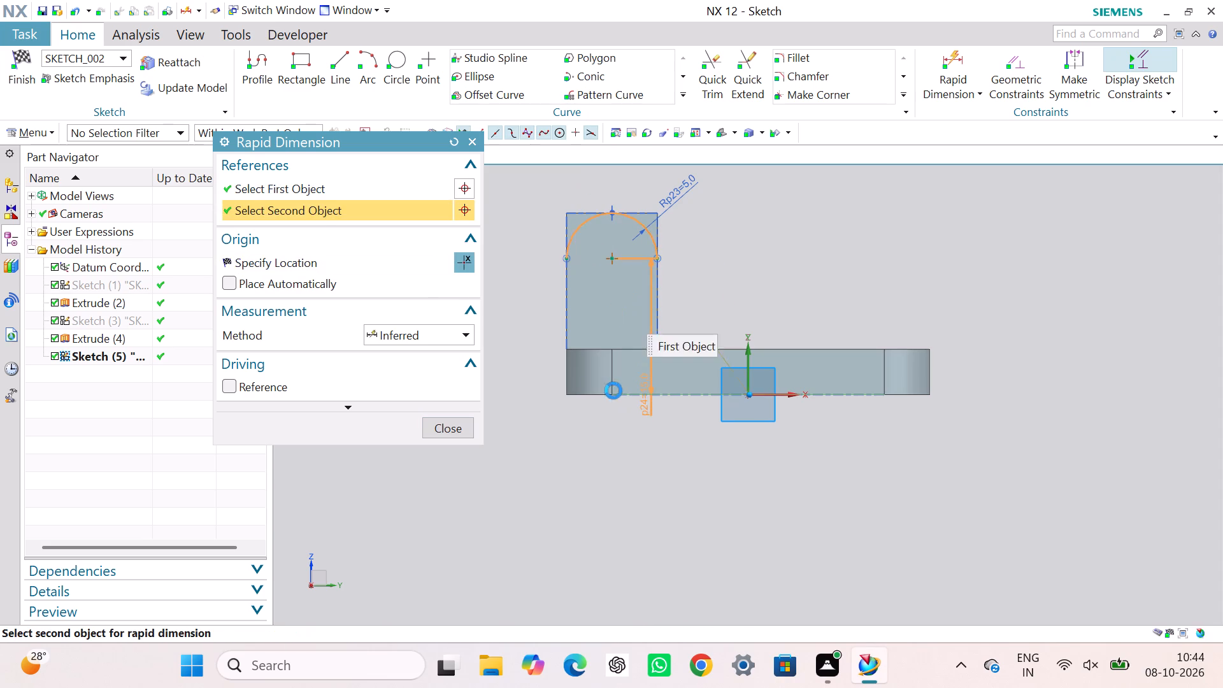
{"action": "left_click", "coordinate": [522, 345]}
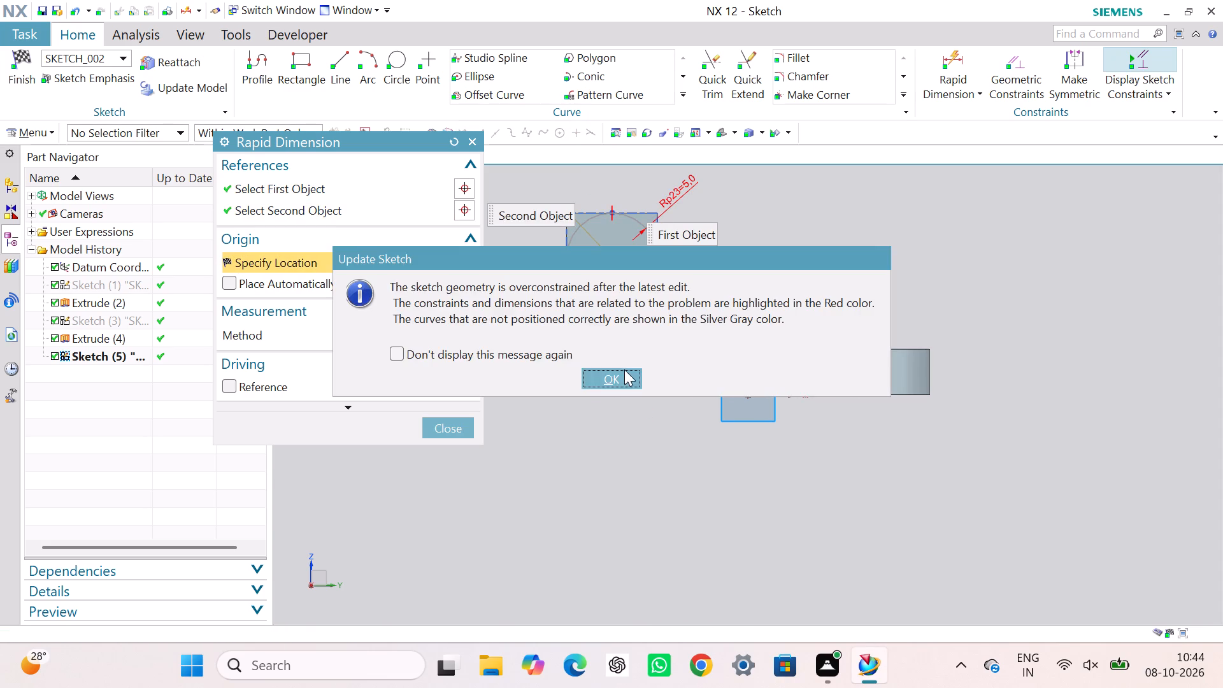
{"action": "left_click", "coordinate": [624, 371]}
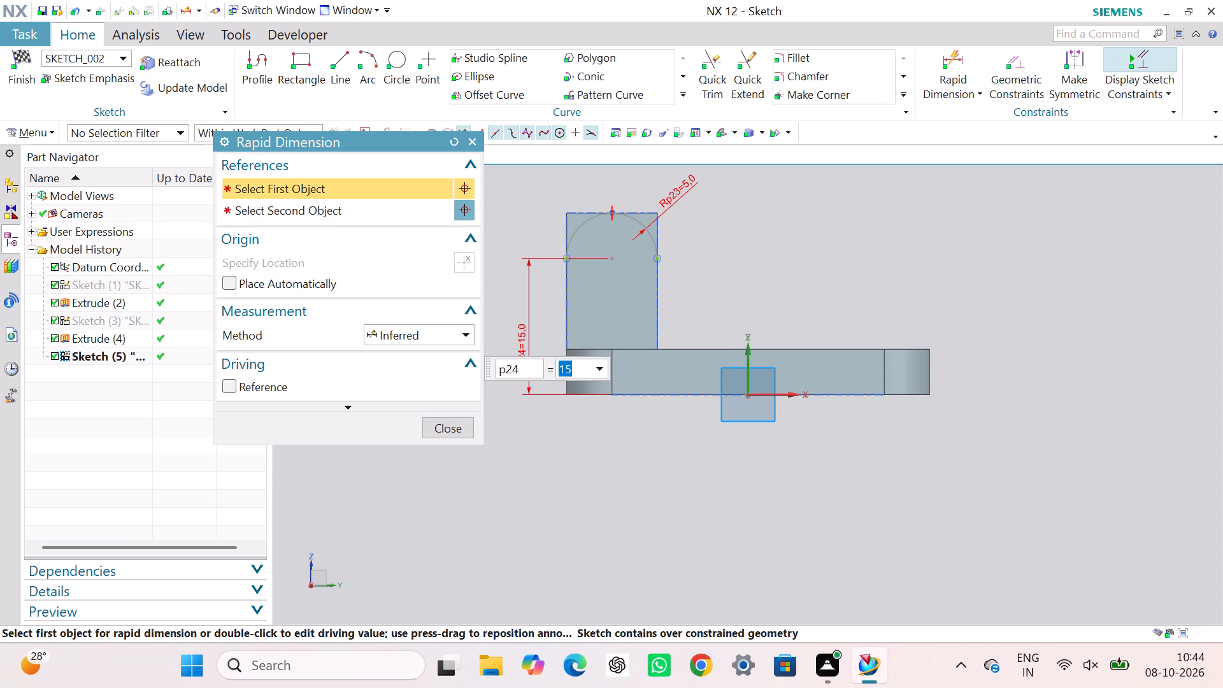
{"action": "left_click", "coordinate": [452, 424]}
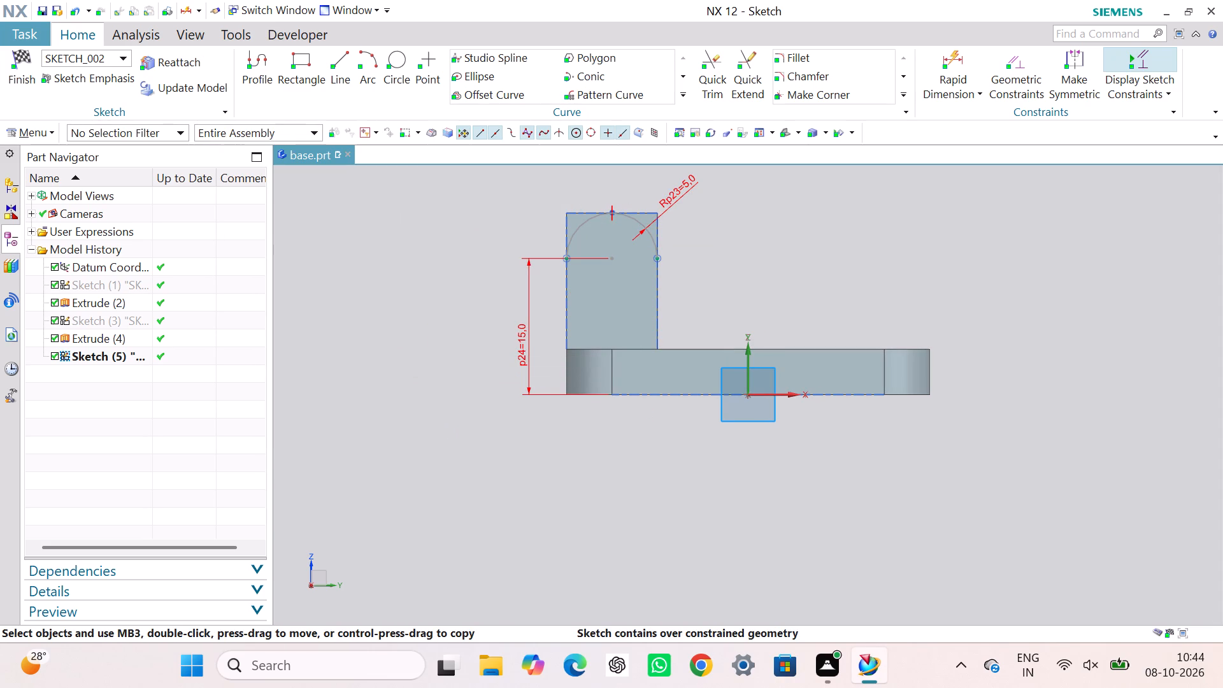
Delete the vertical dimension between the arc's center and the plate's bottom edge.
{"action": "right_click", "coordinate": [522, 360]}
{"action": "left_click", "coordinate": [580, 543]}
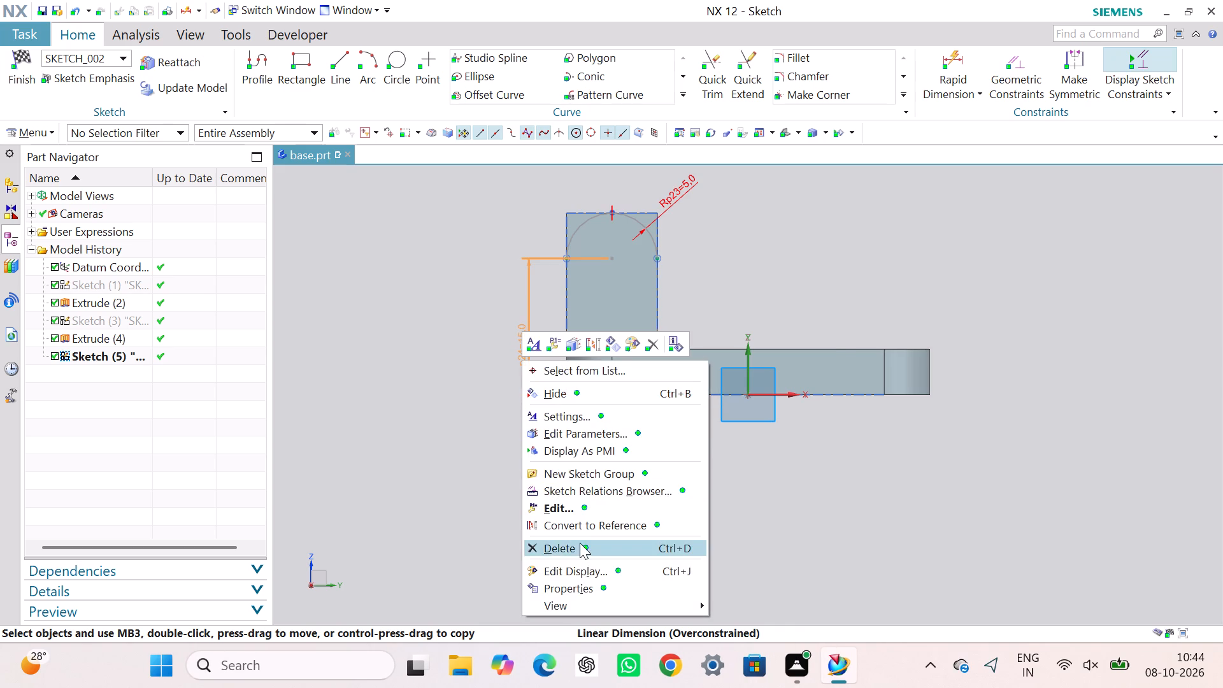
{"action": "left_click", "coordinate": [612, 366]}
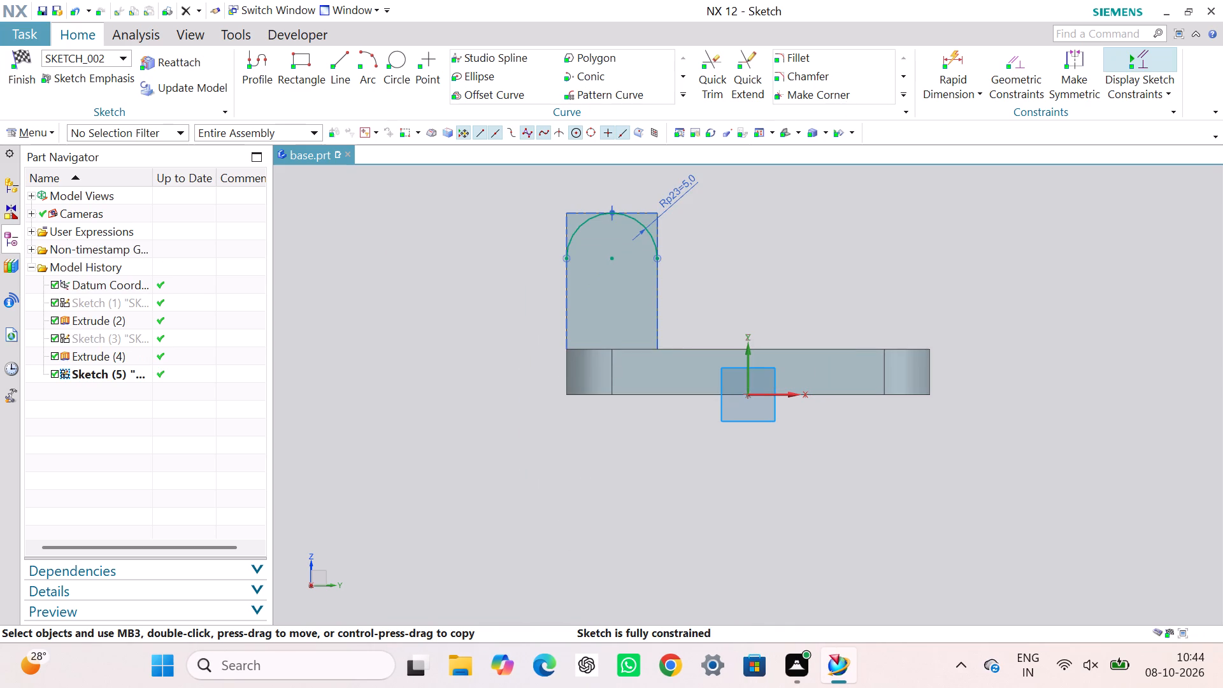
Draw connected lines about 8 mm up from the arc's left end, 10 mm across above the block, and down to its right end.
{"action": "left_click", "coordinate": [259, 65]}
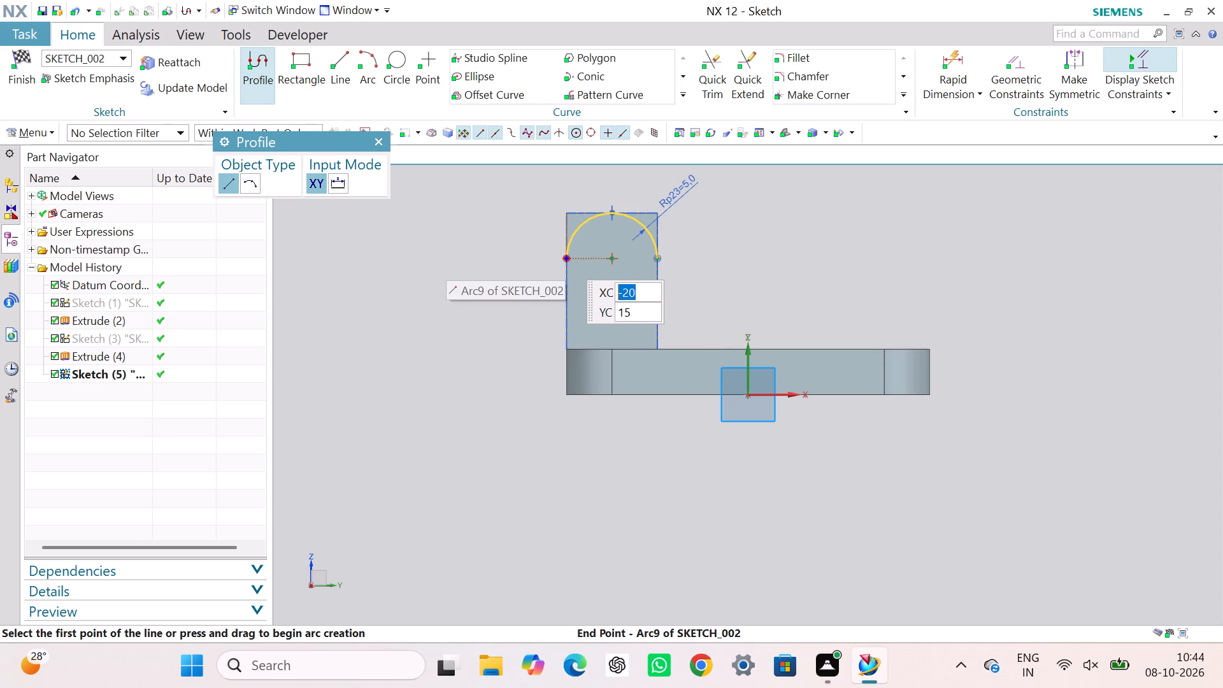
{"action": "left_click", "coordinate": [566, 259]}
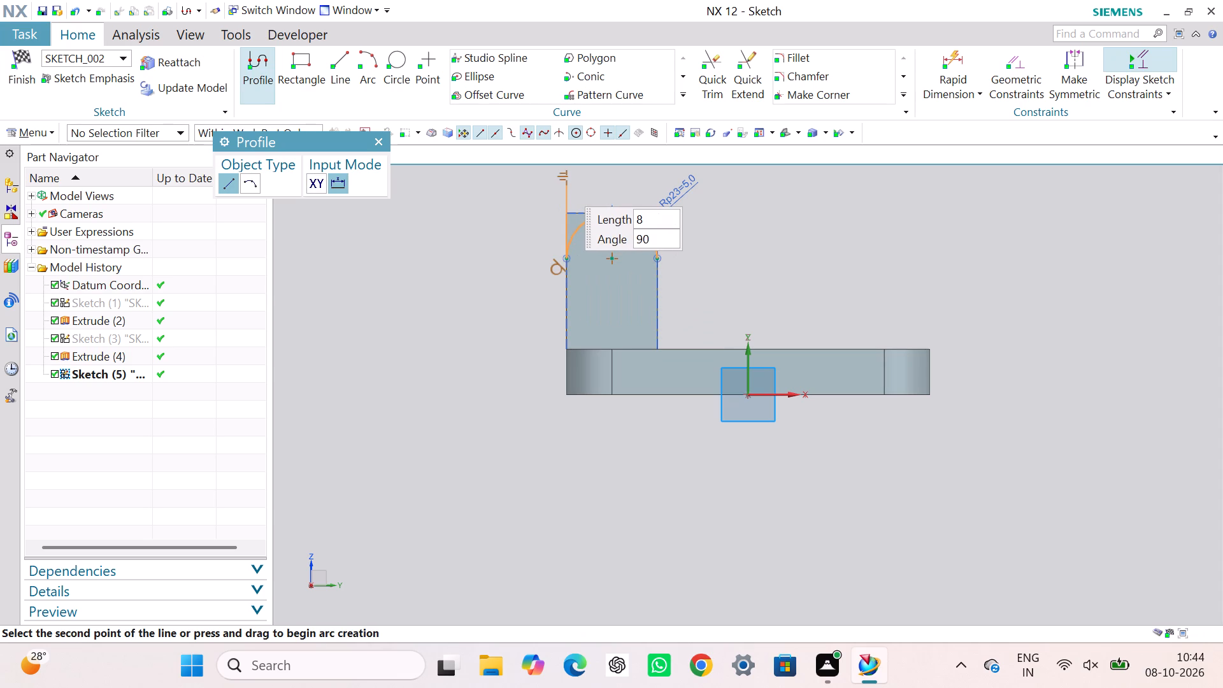
{"action": "left_click", "coordinate": [564, 185]}
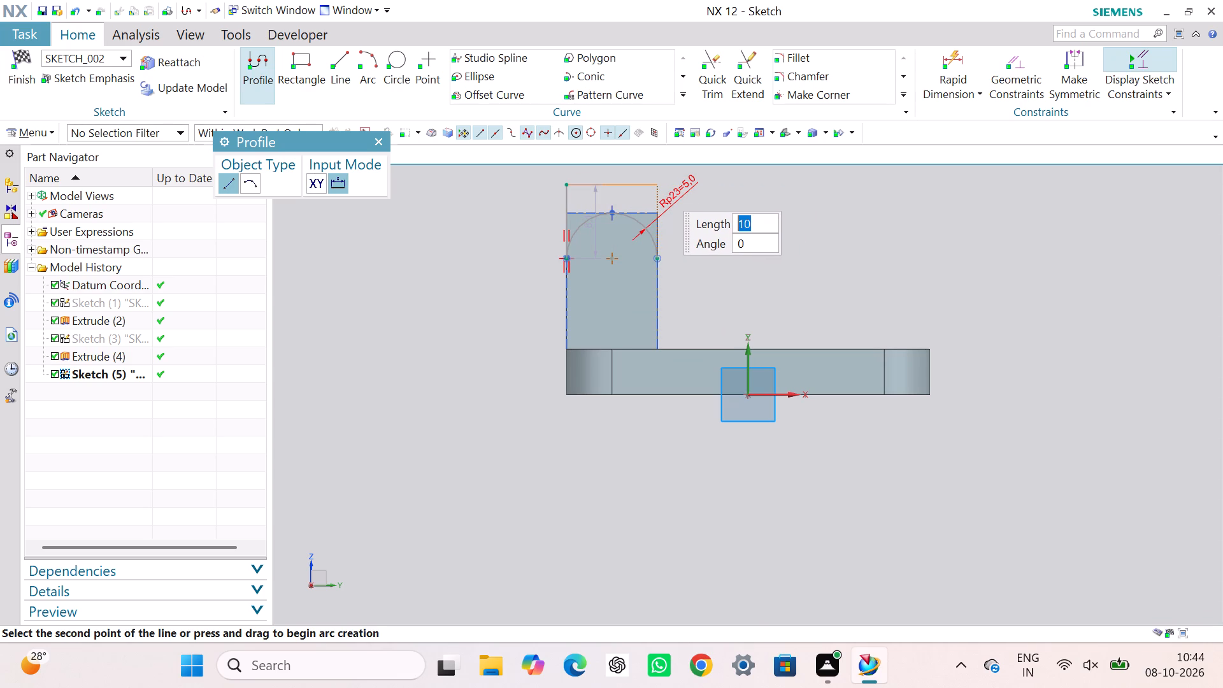
{"action": "left_click", "coordinate": [662, 190]}
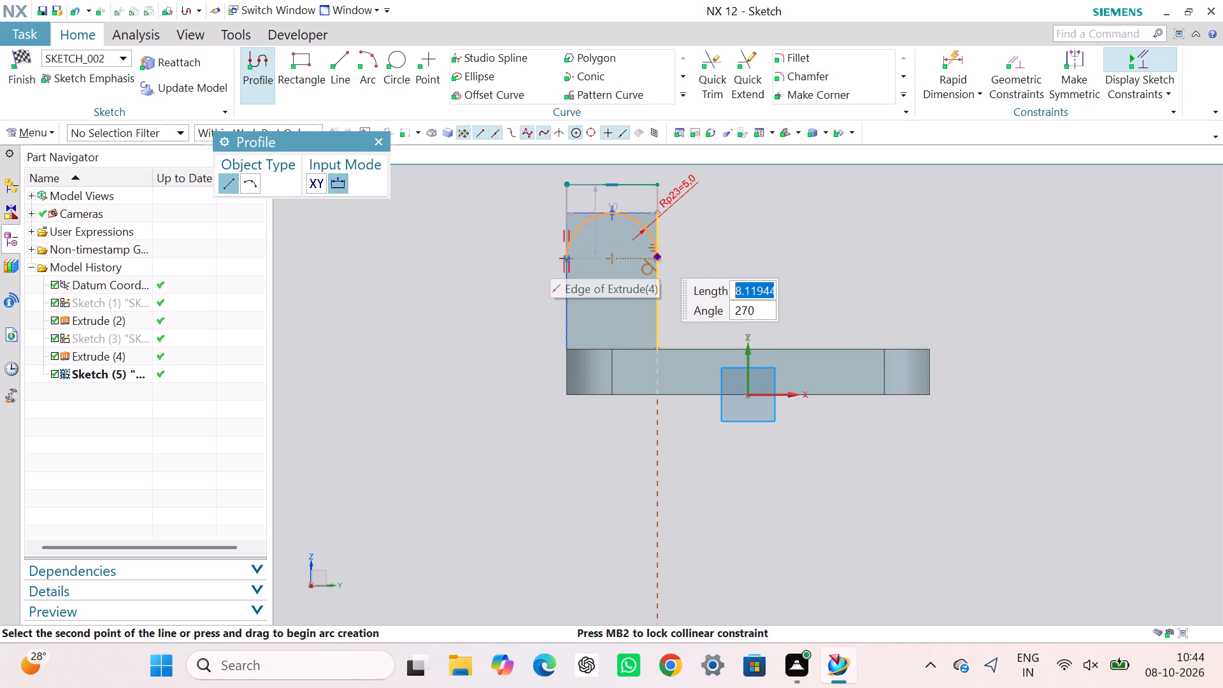
{"action": "left_click", "coordinate": [657, 257]}
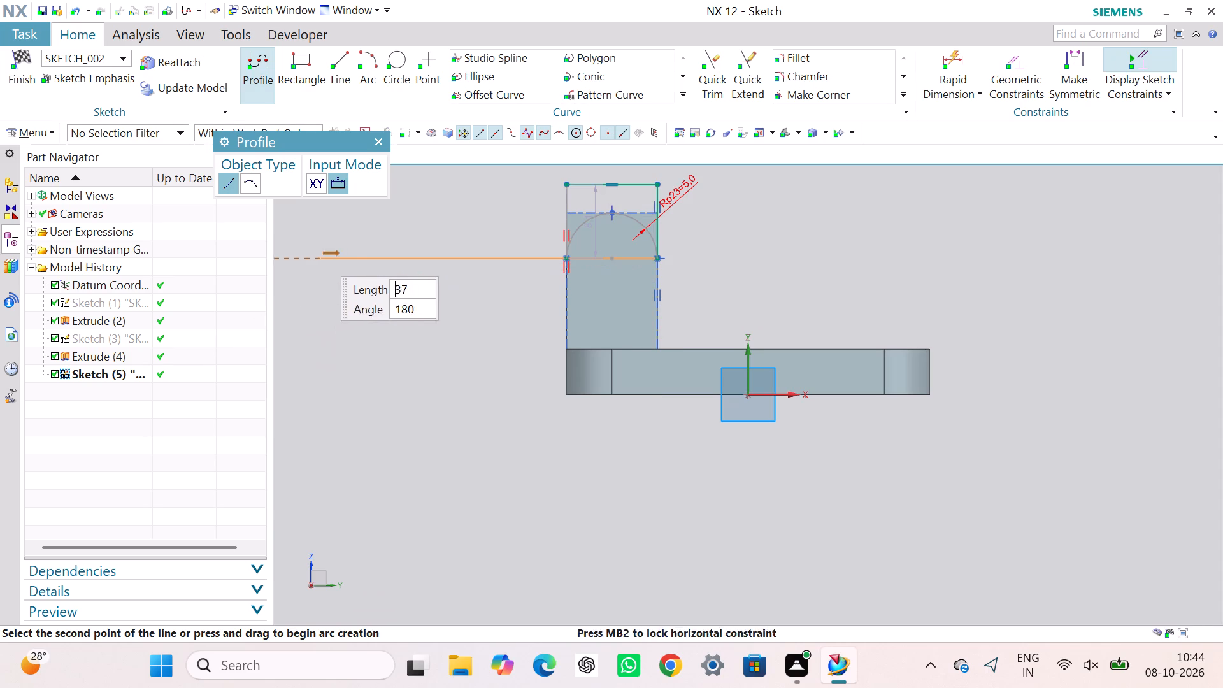
{"action": "left_click", "coordinate": [376, 142]}
{"action": "left_click", "coordinate": [433, 285]}
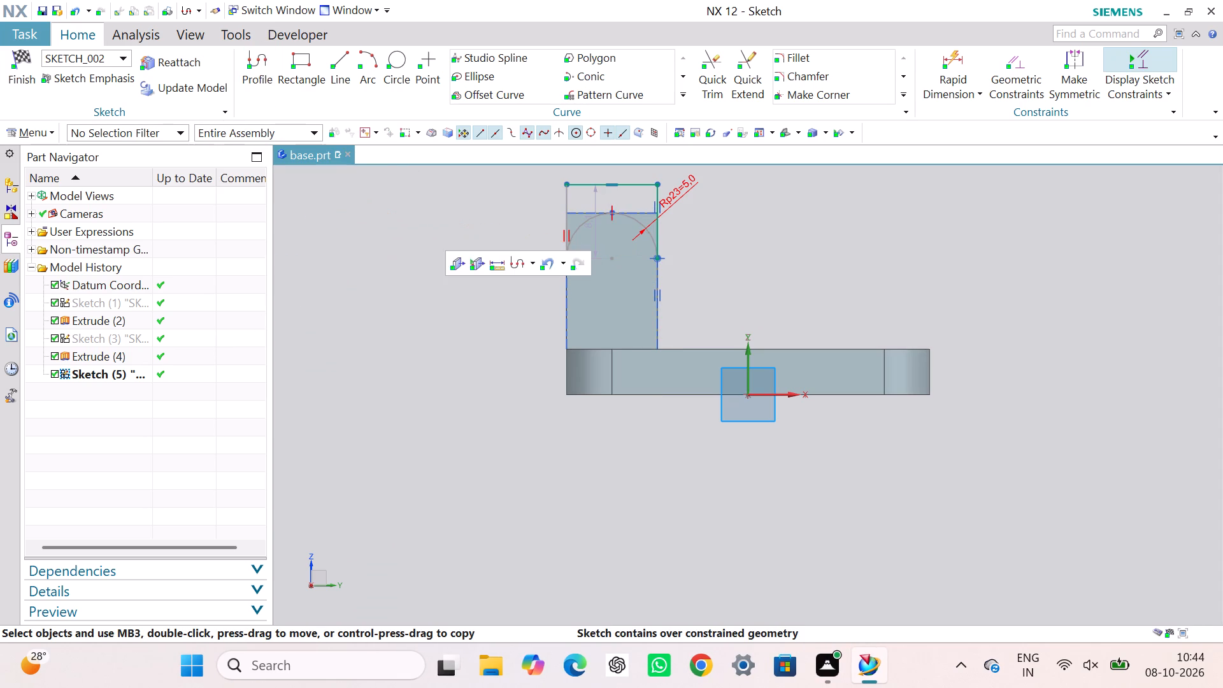
Delete the collinear constraint between the profile's left vertical line and the block's left edge.
{"action": "scroll", "coordinate": [562, 247], "scroll_direction": "up", "scroll_amount": 1}
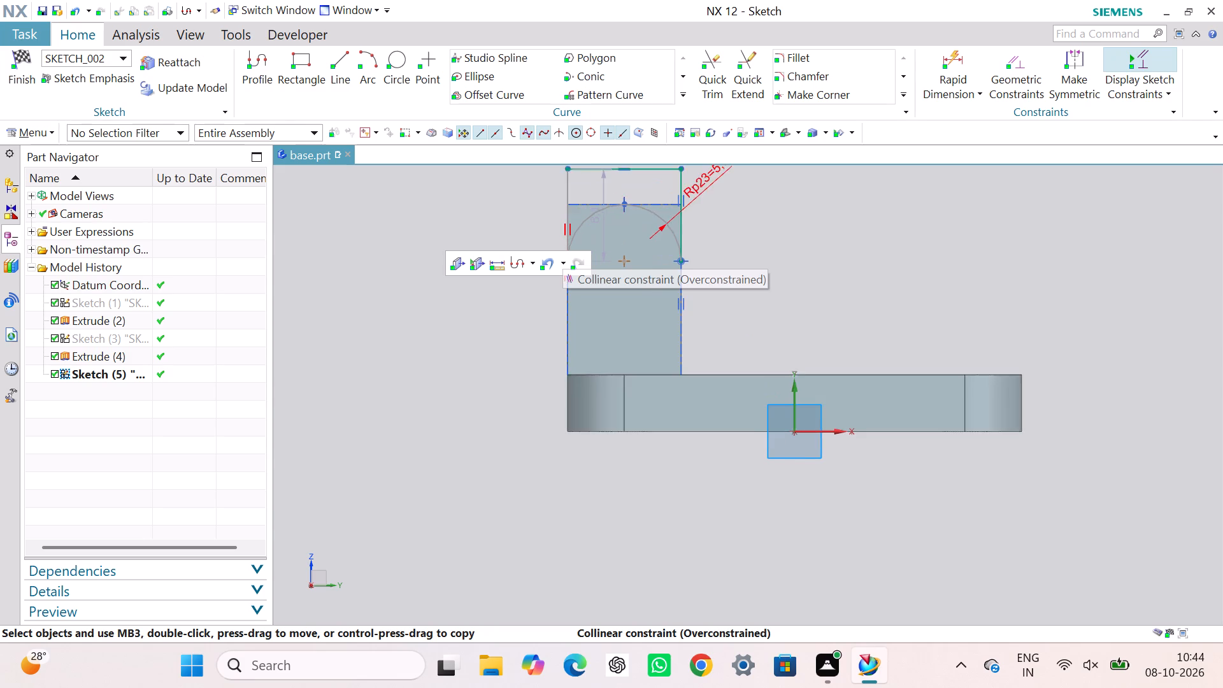
{"action": "scroll", "coordinate": [562, 247], "scroll_direction": "down", "scroll_amount": 1}
{"action": "scroll", "coordinate": [562, 247], "scroll_direction": "up", "scroll_amount": 4}
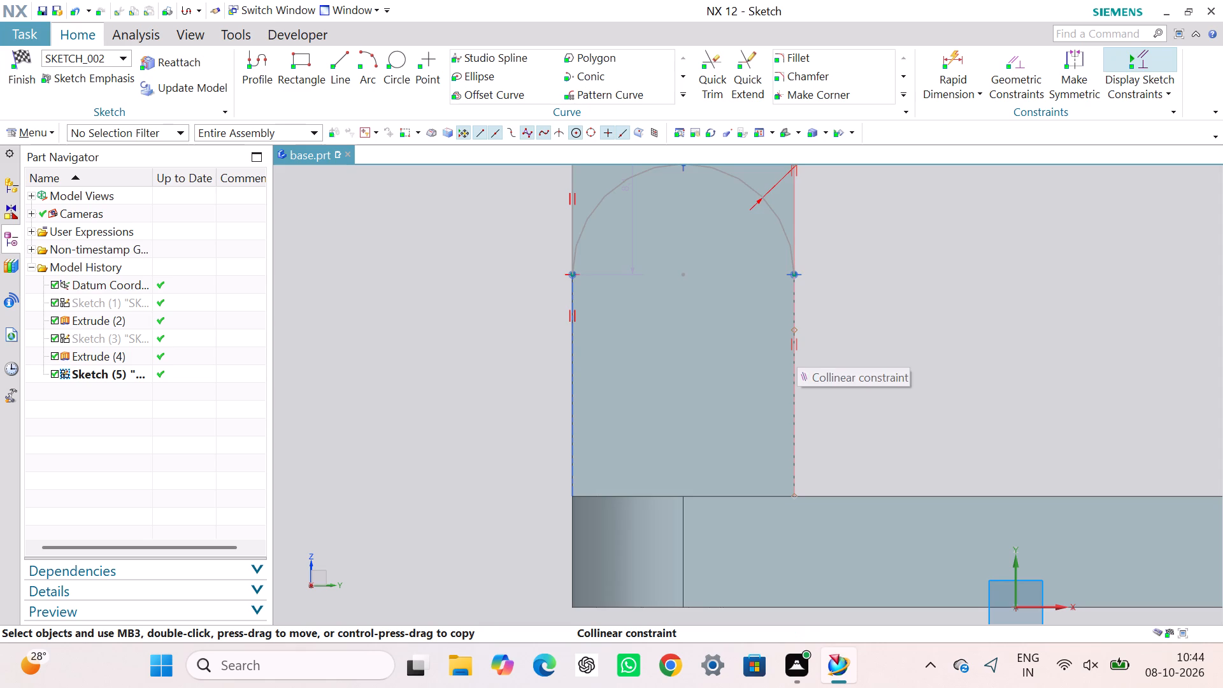
{"action": "scroll", "coordinate": [796, 345], "scroll_direction": "up", "scroll_amount": 2}
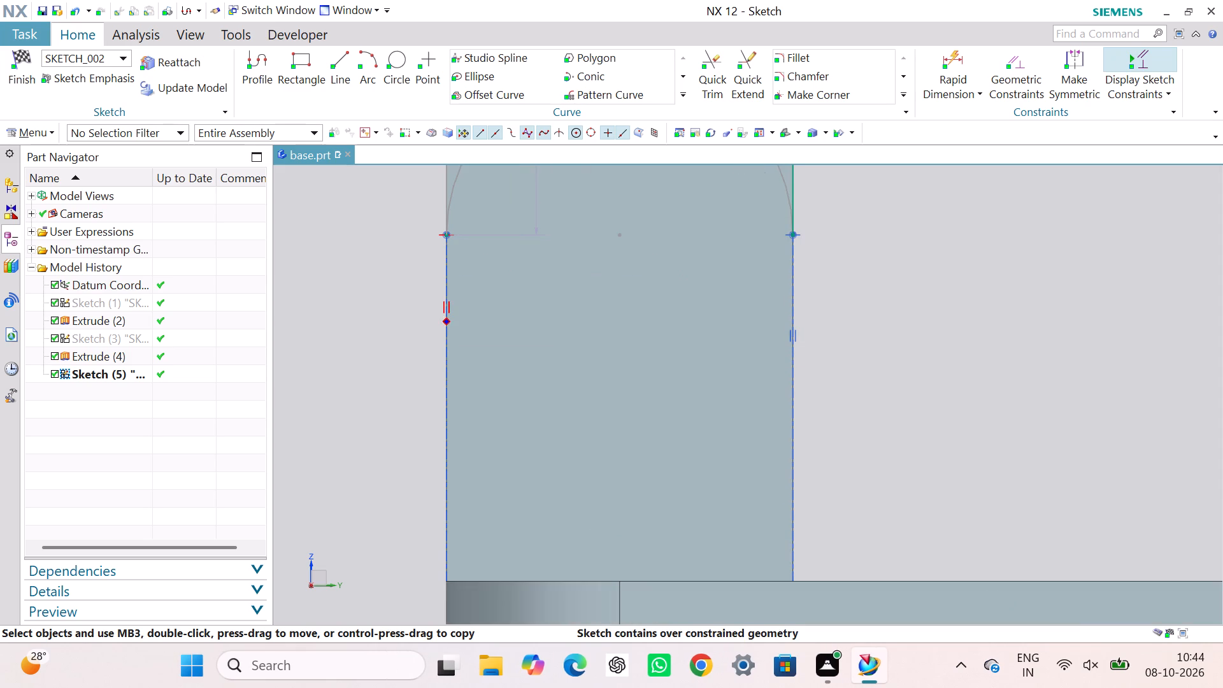
{"action": "right_click", "coordinate": [438, 306]}
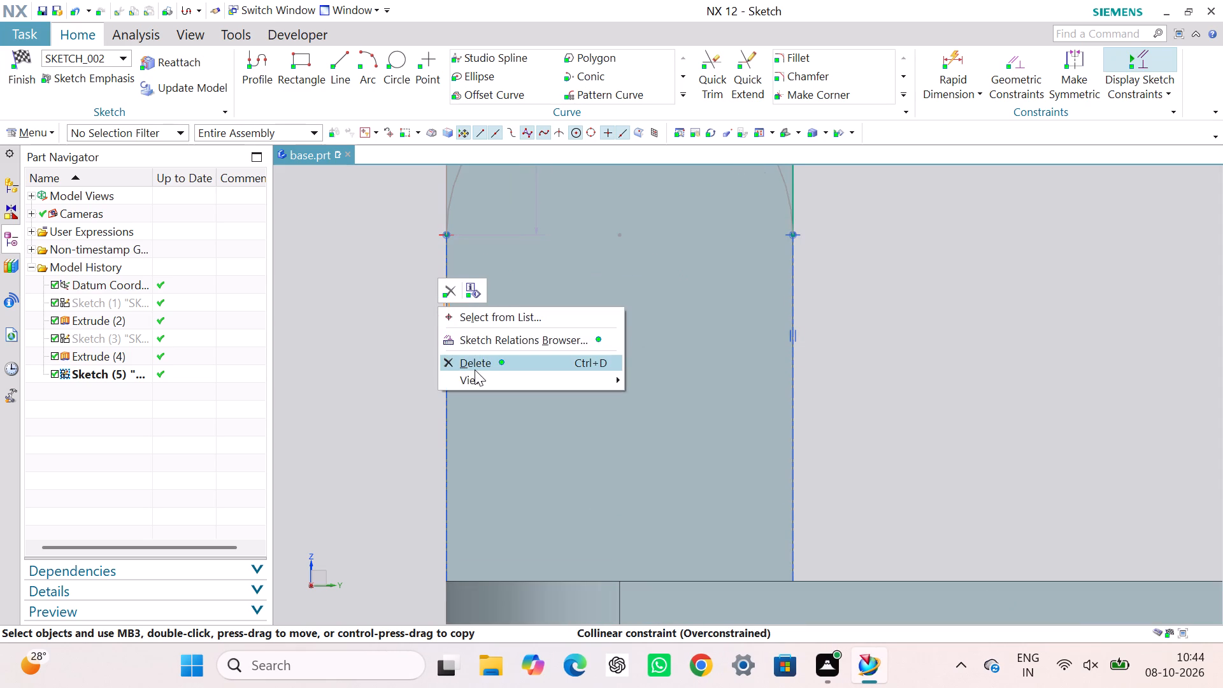
{"action": "left_click", "coordinate": [473, 359]}
Delete the collinear constraint between the profile's right vertical line and the block's right edge, and finish the sketch.
{"action": "scroll", "coordinate": [596, 356], "scroll_direction": "up", "scroll_amount": 3}
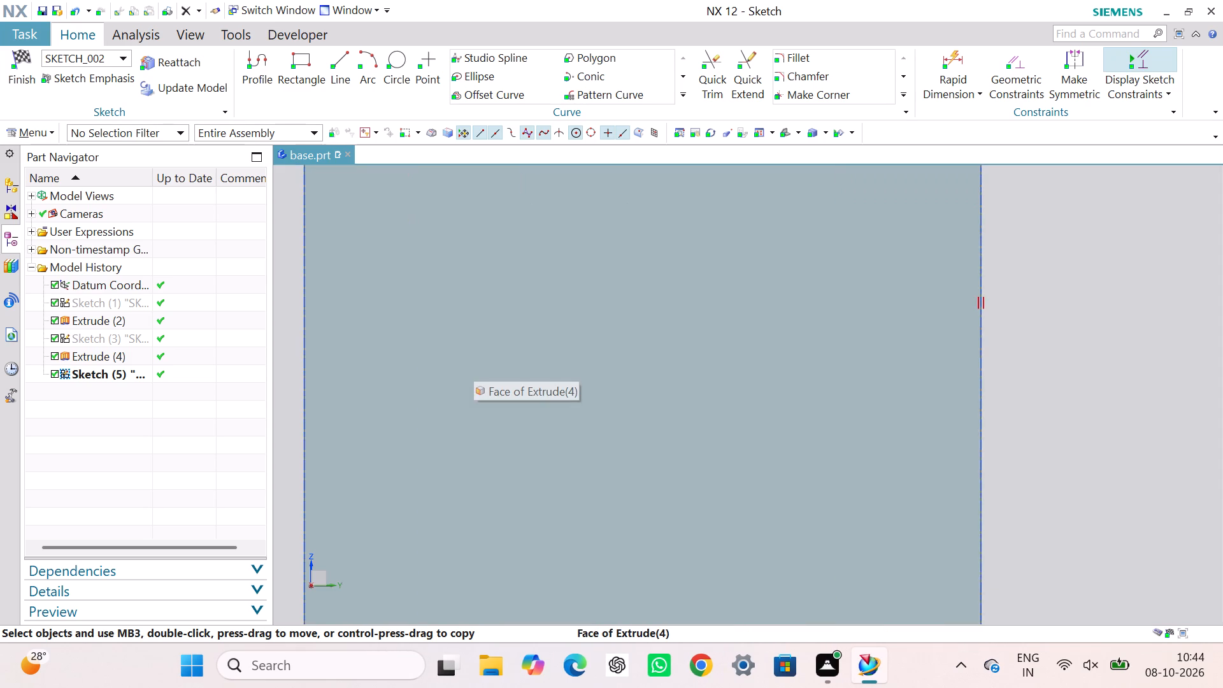
{"action": "scroll", "coordinate": [596, 356], "scroll_direction": "down", "scroll_amount": 6}
{"action": "left_click", "coordinate": [841, 341]}
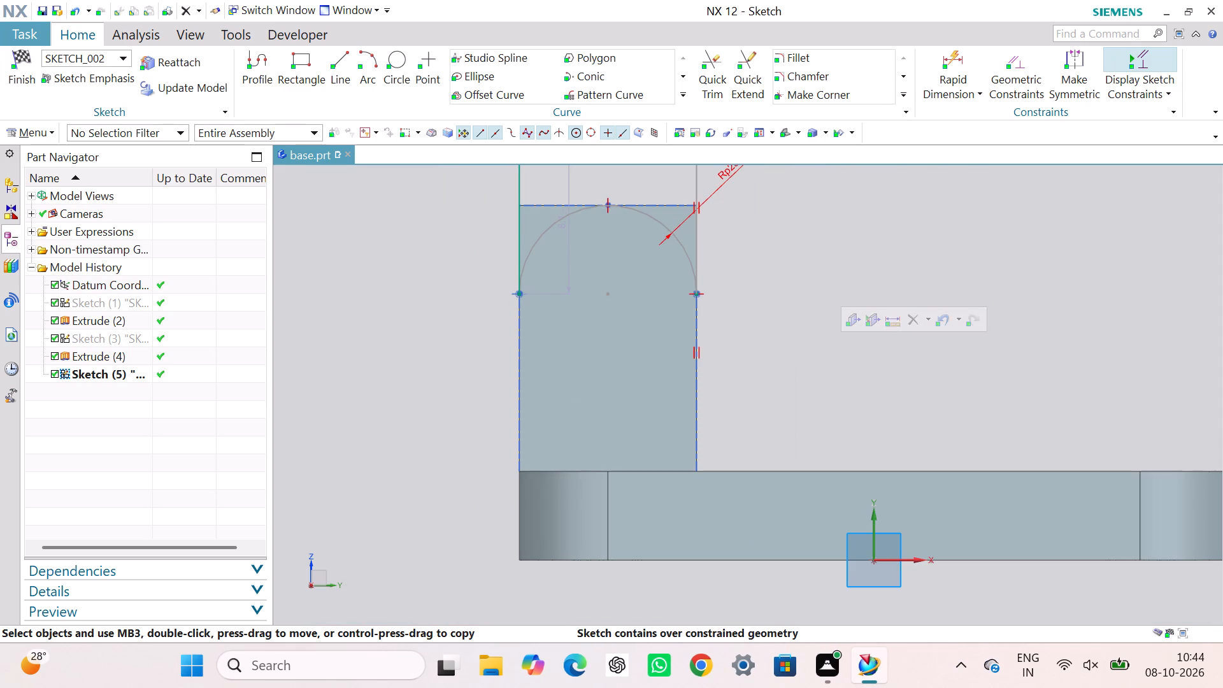
{"action": "scroll", "coordinate": [706, 231], "scroll_direction": "up", "scroll_amount": 1}
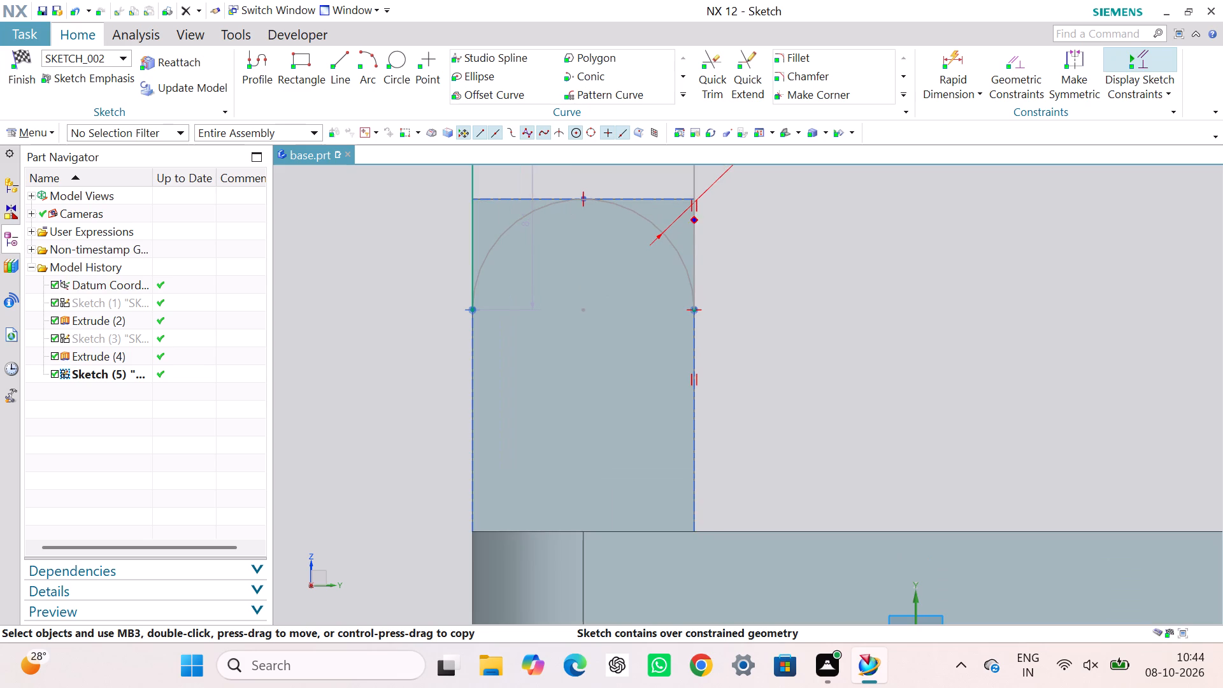
{"action": "right_click", "coordinate": [696, 208]}
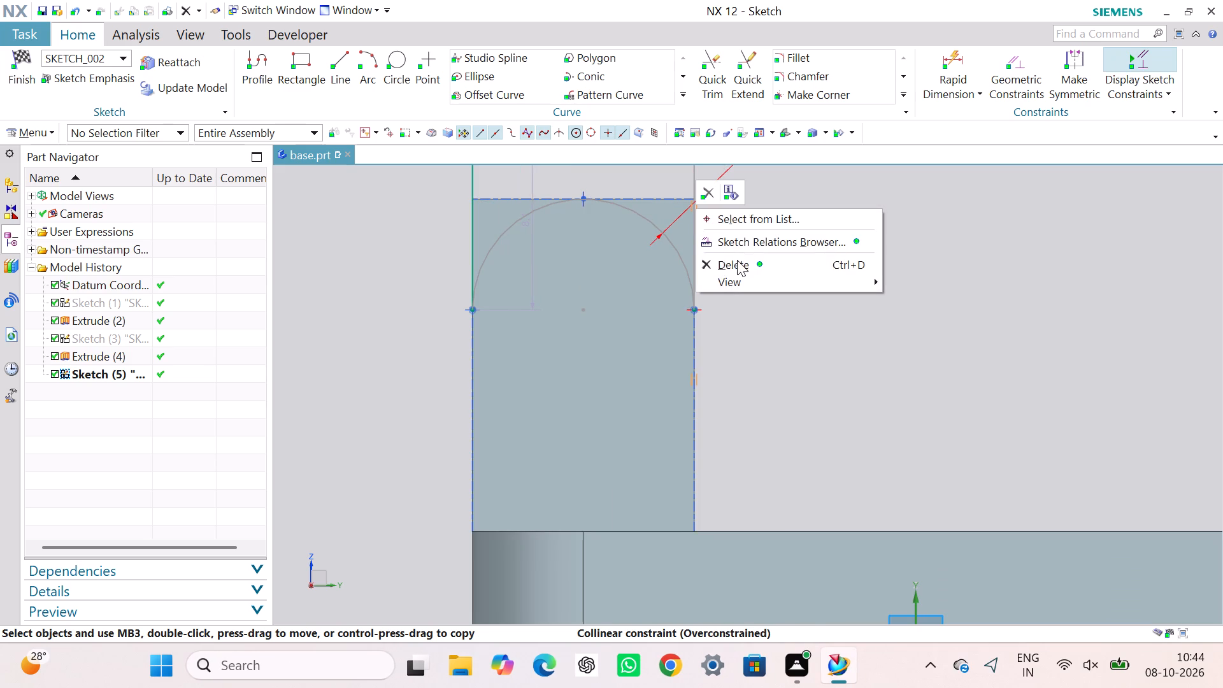
{"action": "left_click", "coordinate": [738, 263]}
{"action": "left_click", "coordinate": [739, 268]}
{"action": "scroll", "coordinate": [743, 301], "scroll_direction": "down", "scroll_amount": 2}
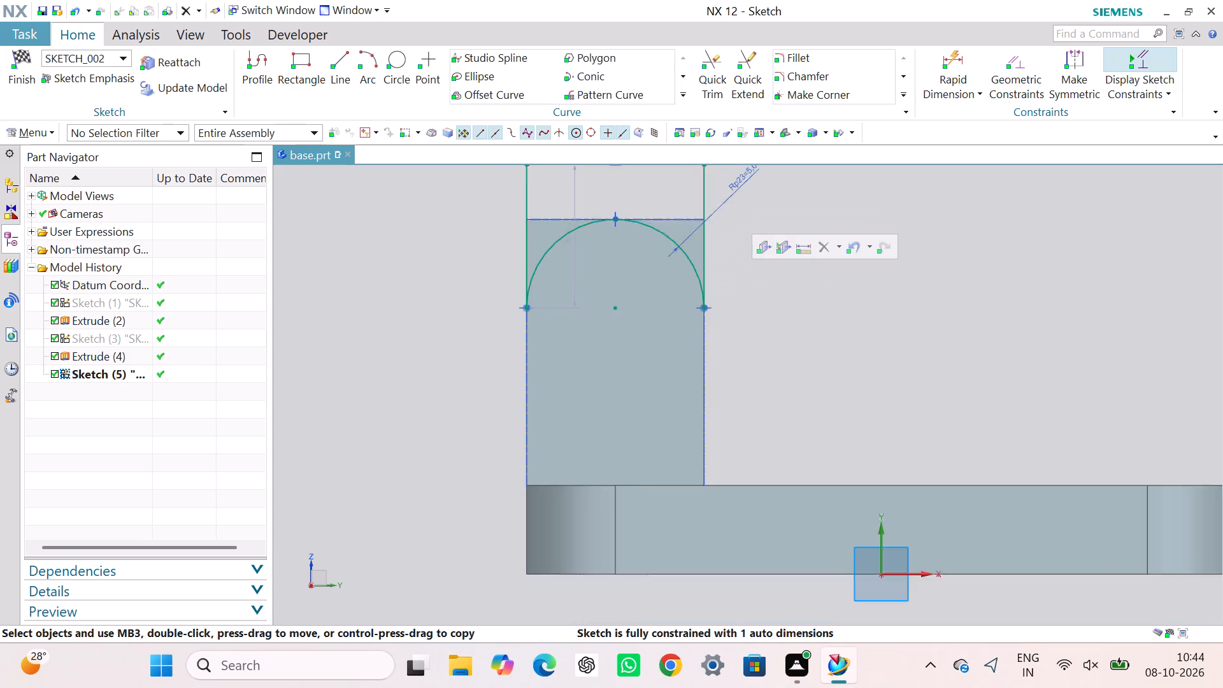
{"action": "scroll", "coordinate": [743, 301], "scroll_direction": "down", "scroll_amount": 2}
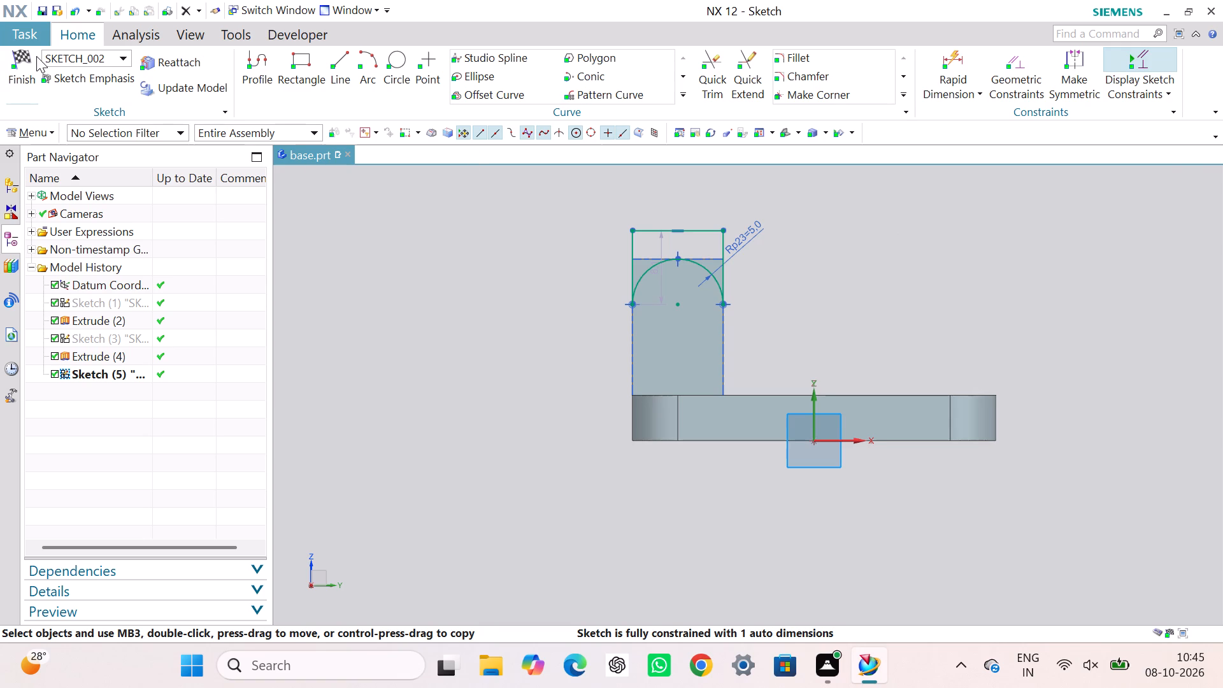
{"action": "left_click", "coordinate": [18, 55]}
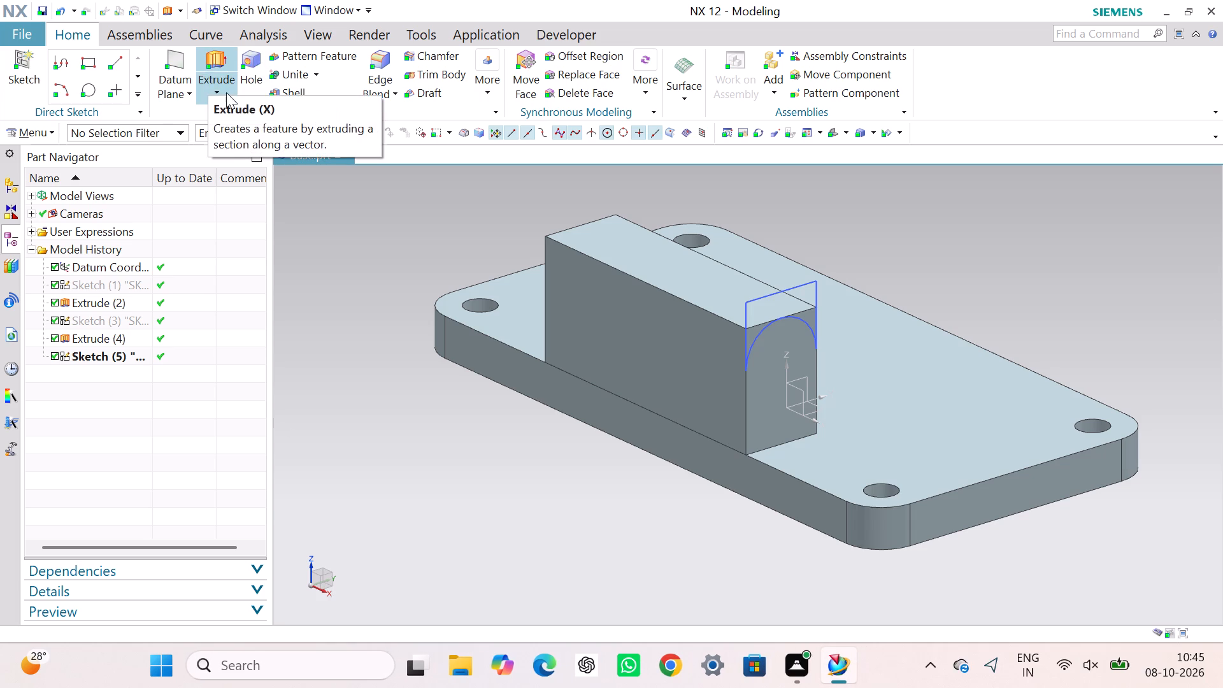
Extrude the arch-topped profile 38 mm in the reversed direction along the block, subtracting it from the block's body.
{"action": "left_click", "coordinate": [208, 59]}
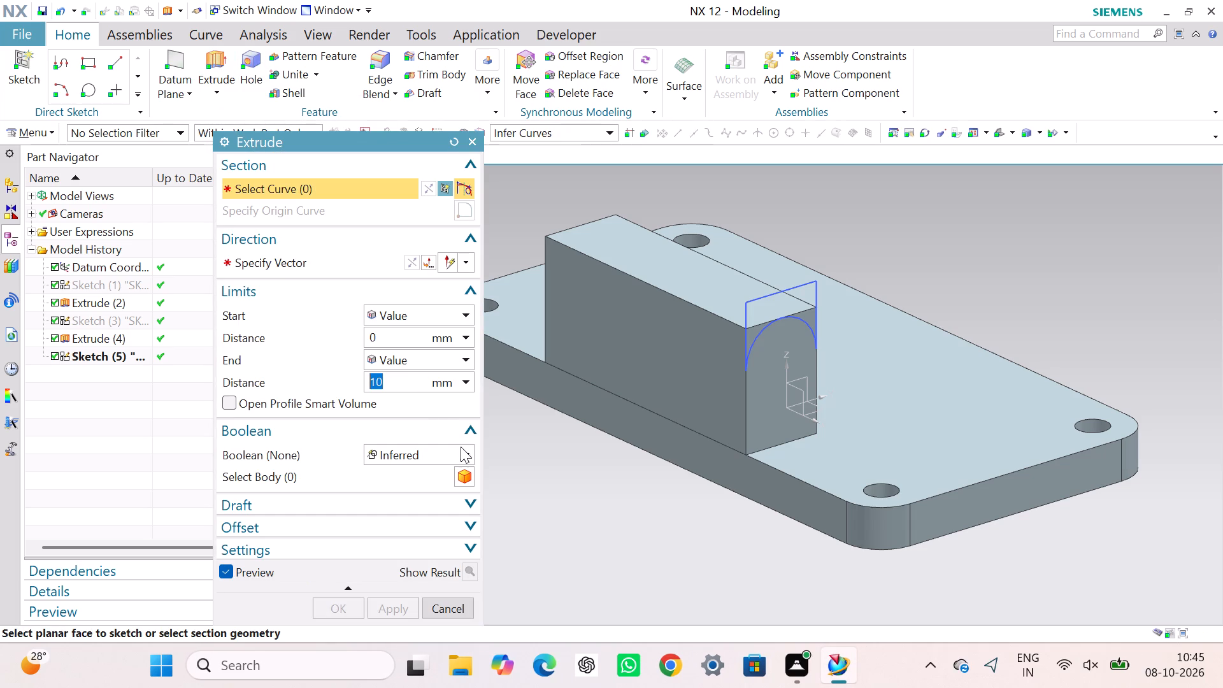
{"action": "left_click", "coordinate": [748, 315]}
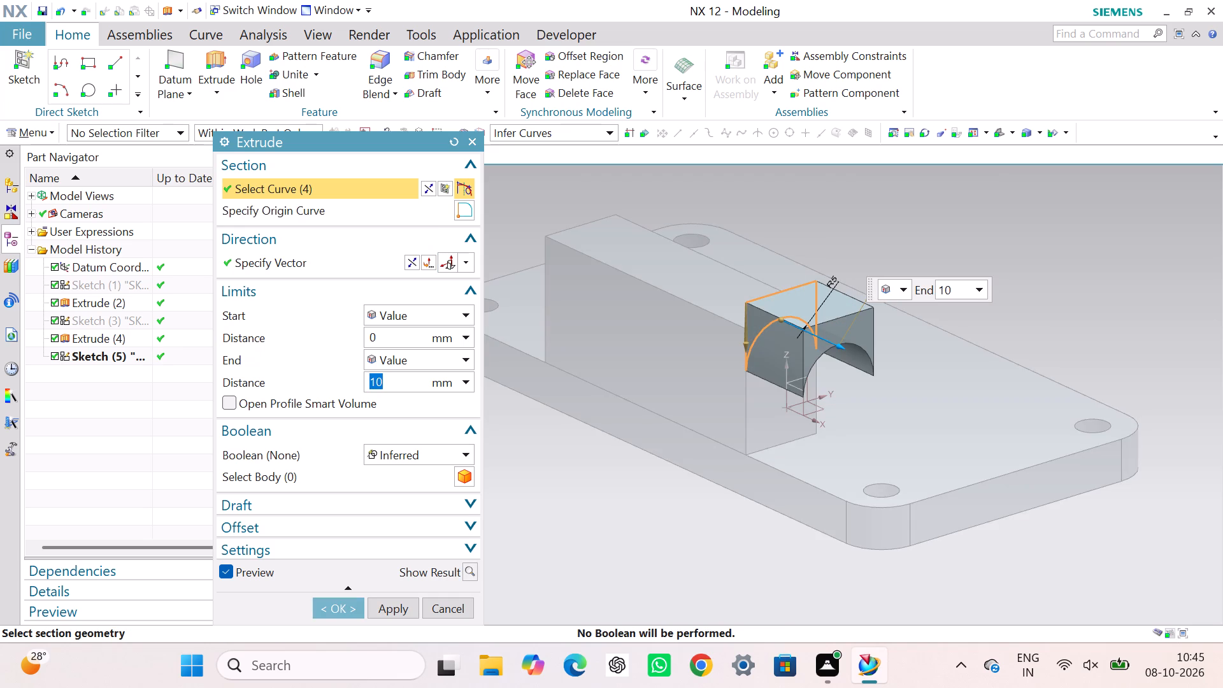
{"action": "left_click", "coordinate": [449, 455]}
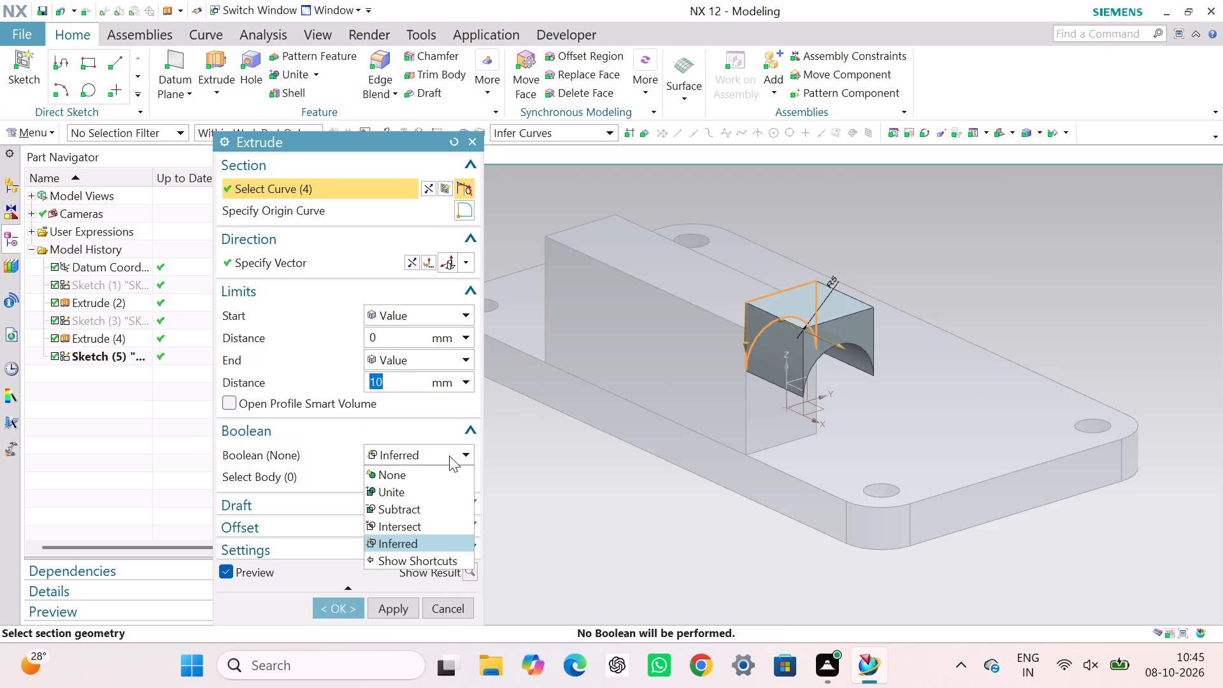
{"action": "left_click", "coordinate": [412, 508]}
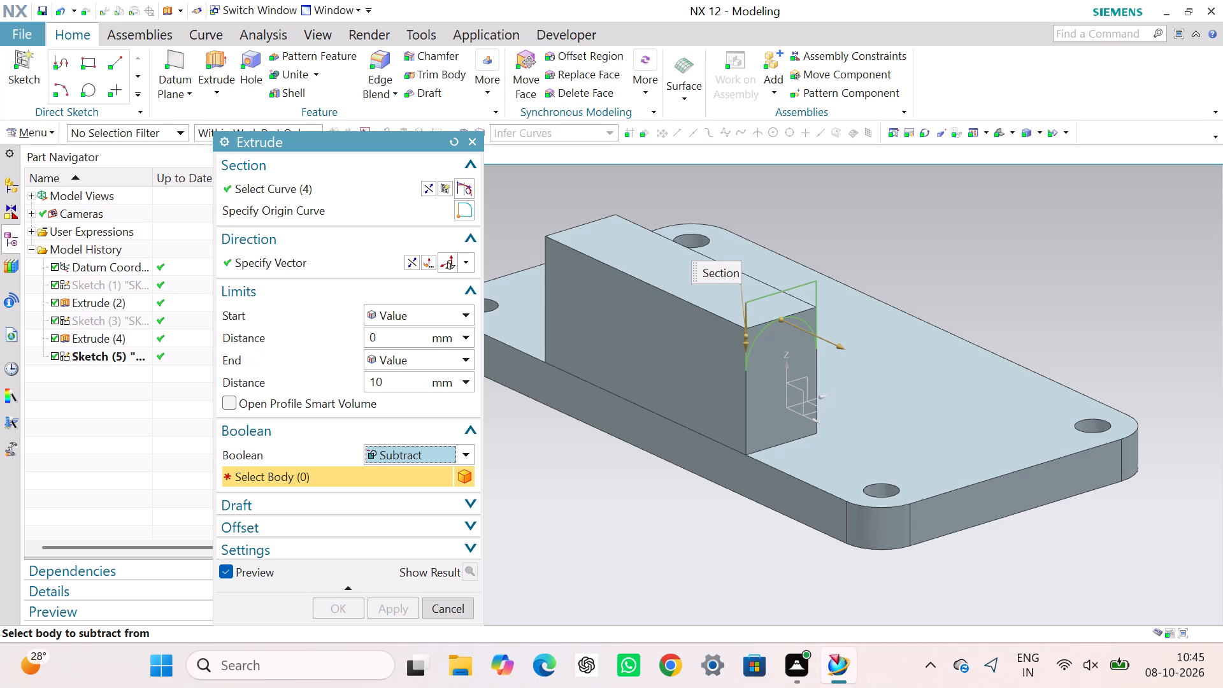
{"action": "left_click", "coordinate": [712, 320]}
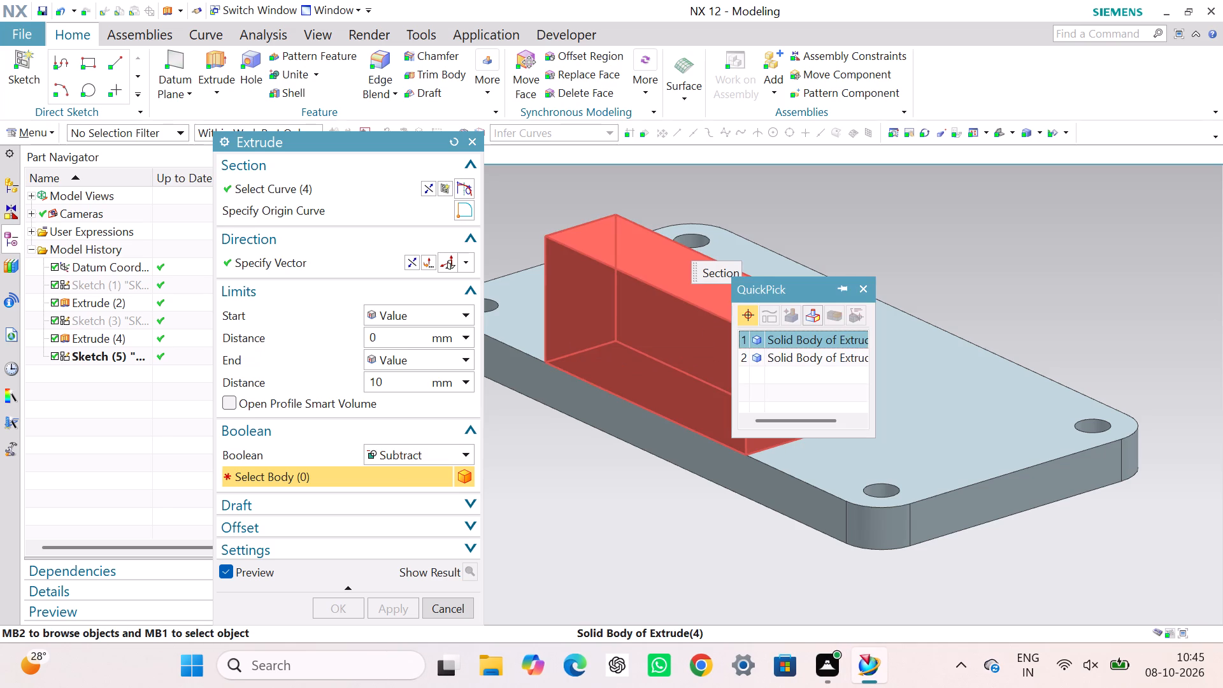
{"action": "left_click", "coordinate": [767, 343]}
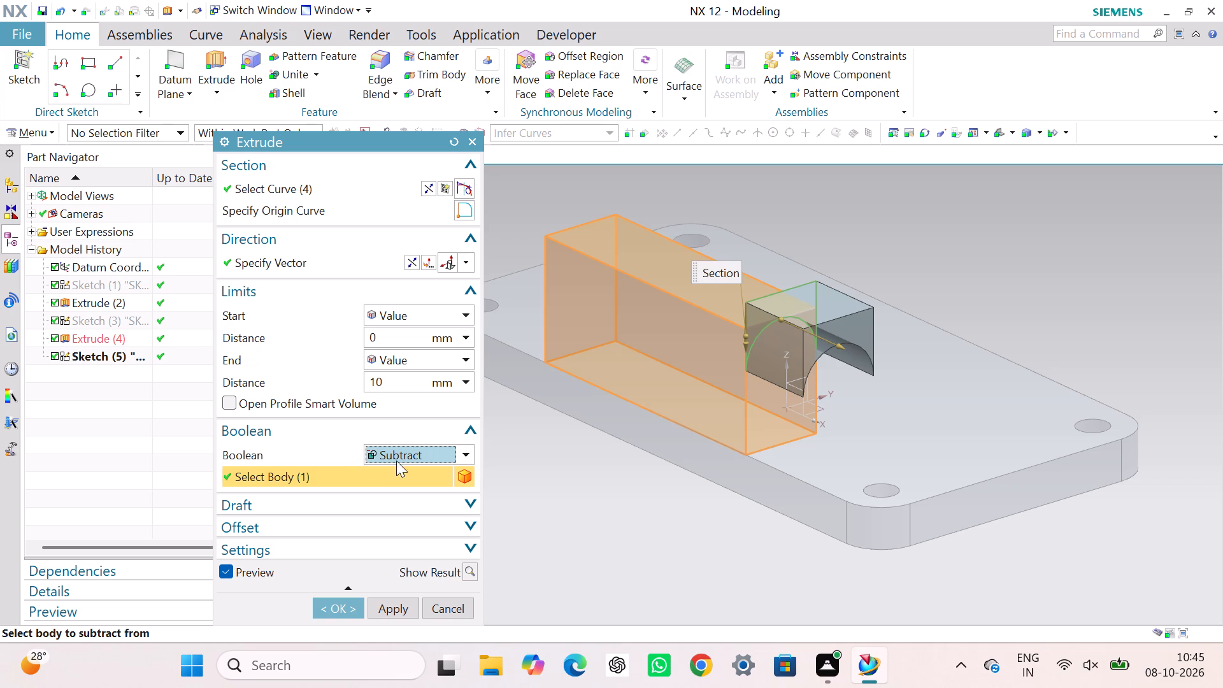
{"action": "left_click", "coordinate": [408, 474]}
{"action": "left_click", "coordinate": [415, 264]}
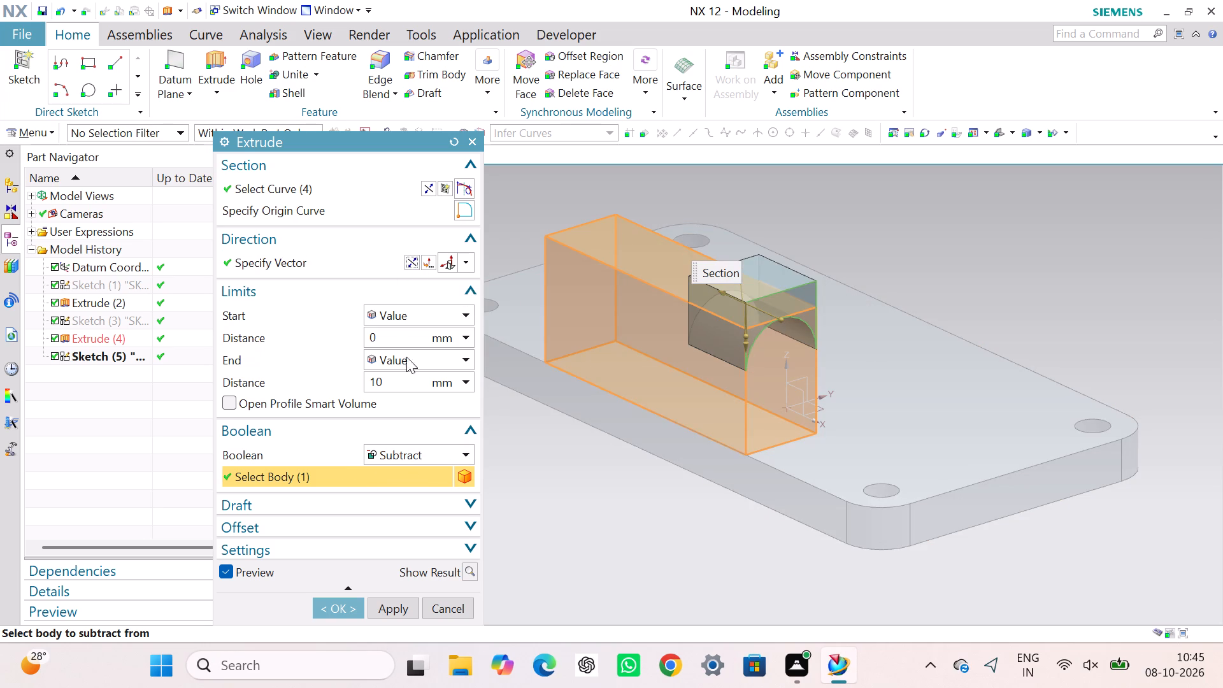
{"action": "double_click", "coordinate": [411, 384]}
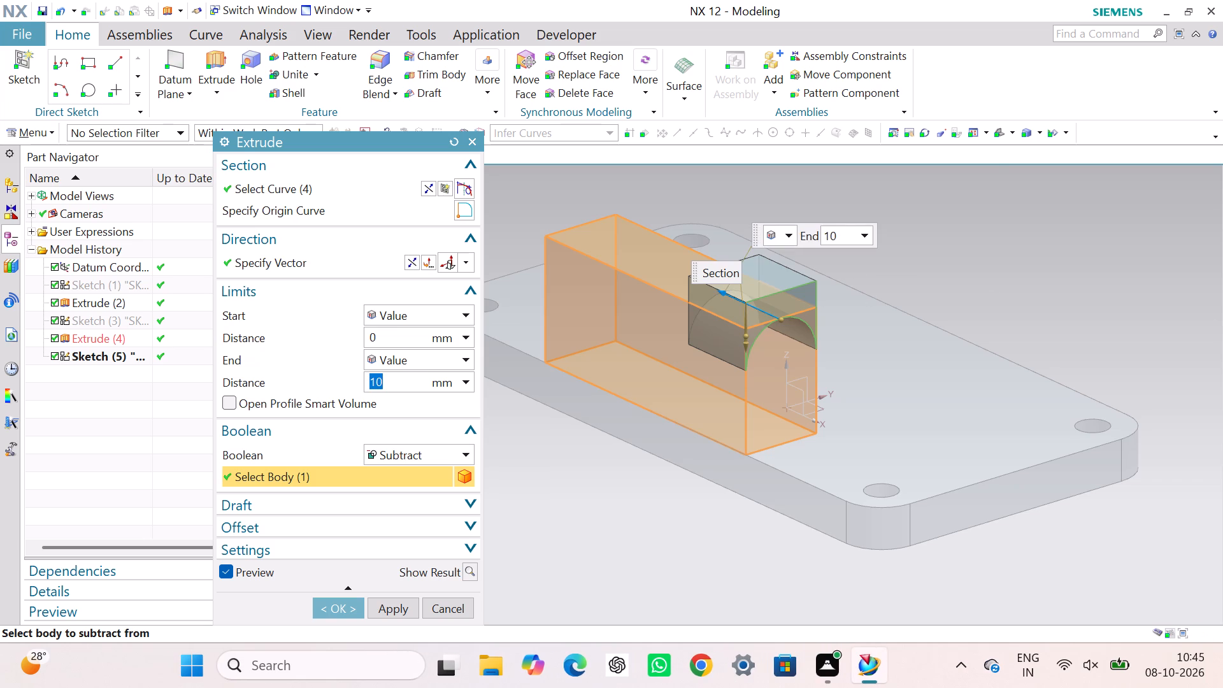
{"action": "type", "text": "30"}
{"action": "left_click", "coordinate": [429, 481]}
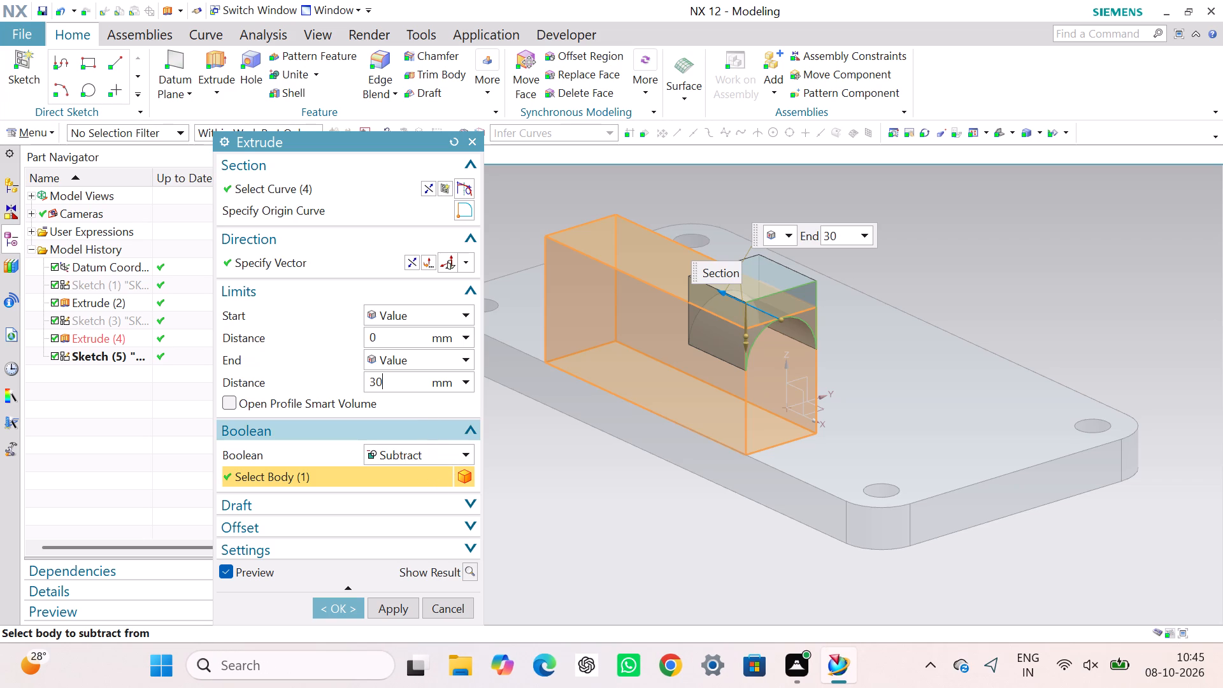
{"action": "left_click_drag", "start_coordinate": [728, 297], "coordinate": [727, 296]}
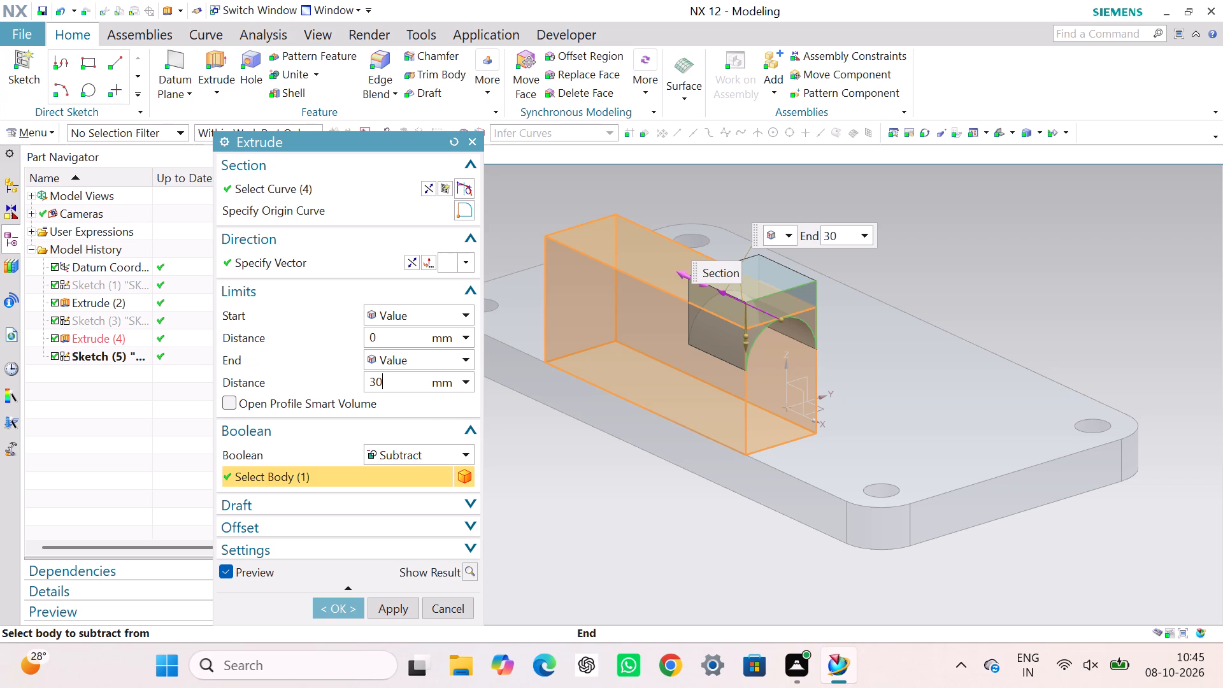
{"action": "left_click_drag", "start_coordinate": [727, 296], "coordinate": [565, 232]}
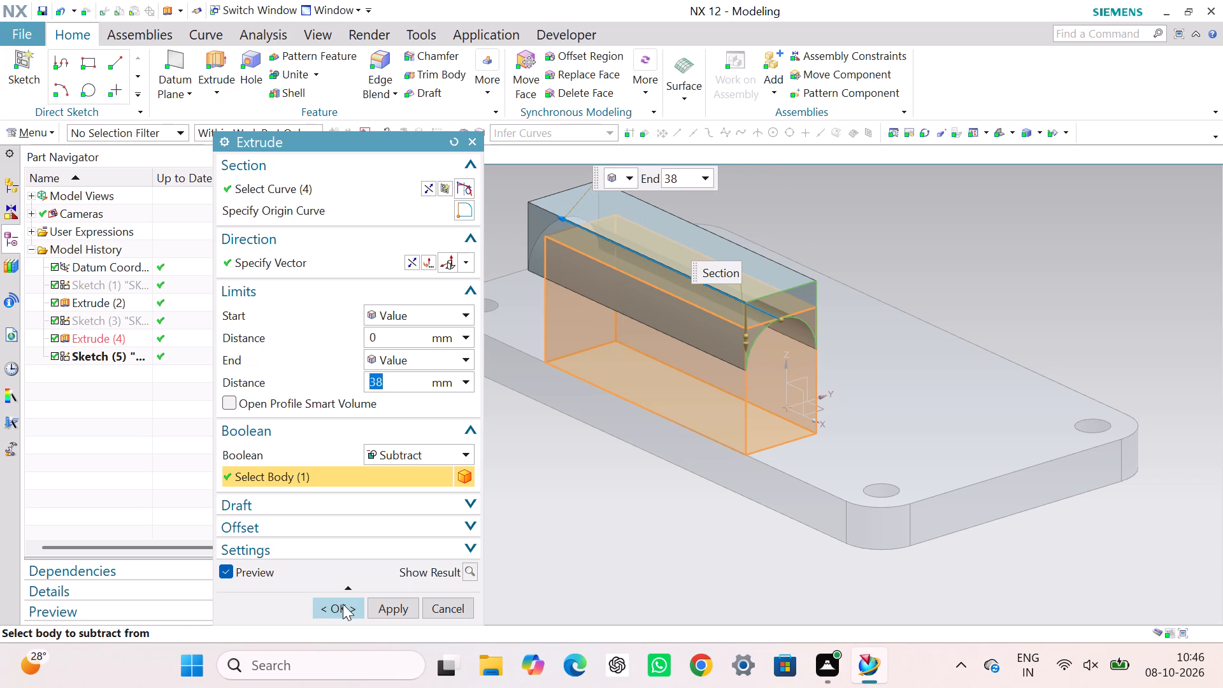
{"action": "left_click", "coordinate": [344, 604]}
{"action": "left_click", "coordinate": [466, 510]}
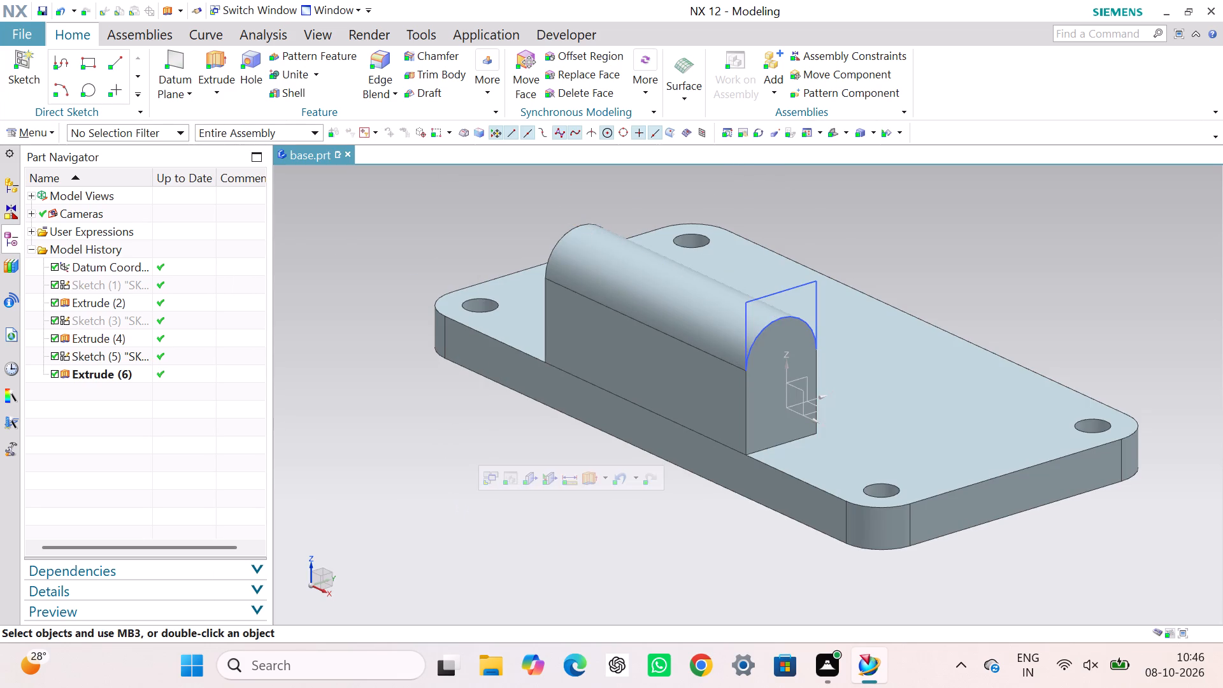
Hide the sketch used for the rounding cut on the block's end face.
{"action": "right_click", "coordinate": [787, 290]}
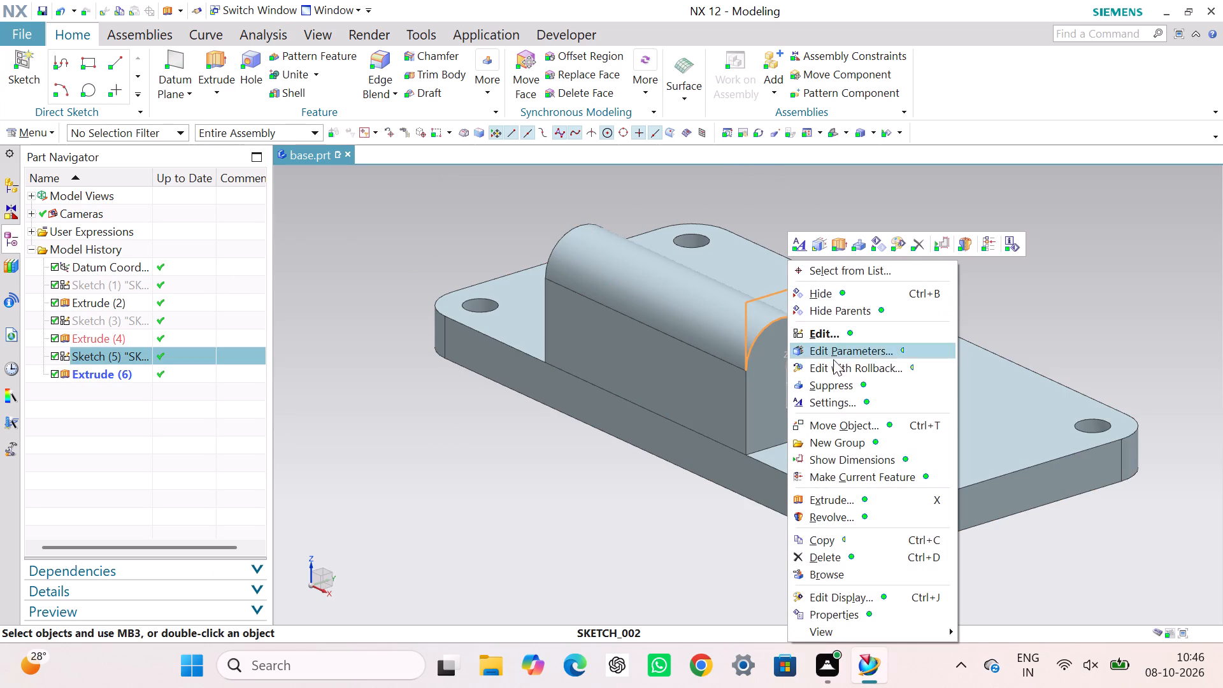
{"action": "left_click", "coordinate": [838, 287]}
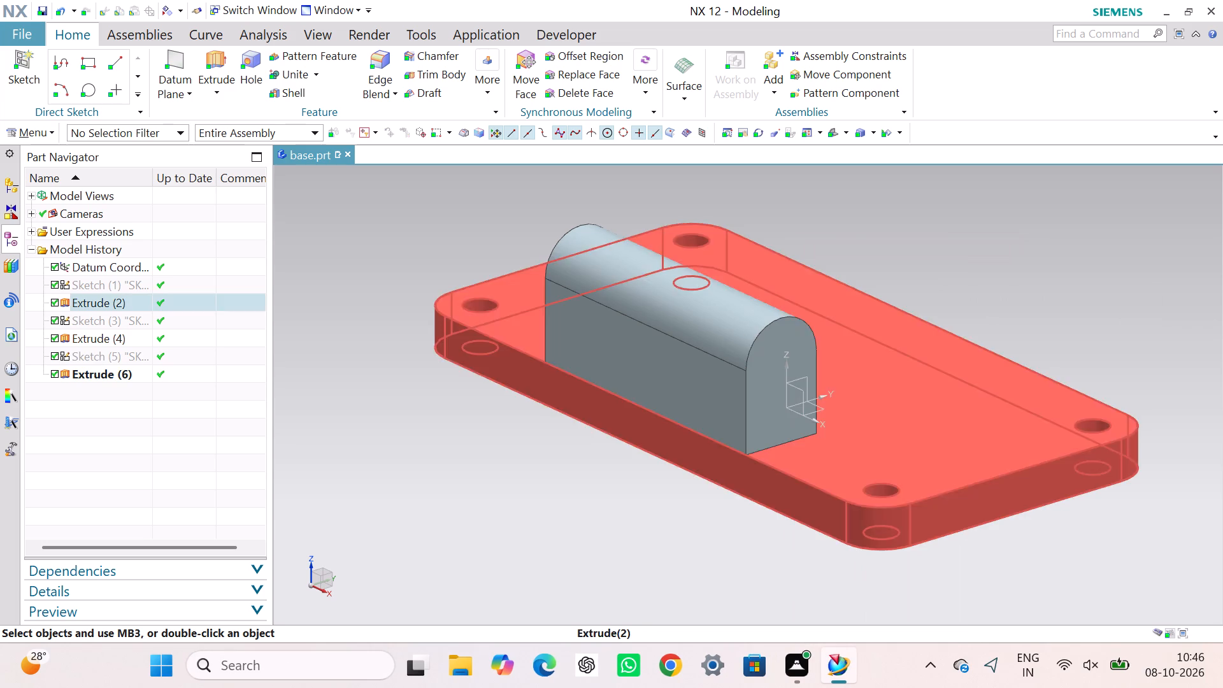
{"action": "left_click", "coordinate": [1013, 261]}
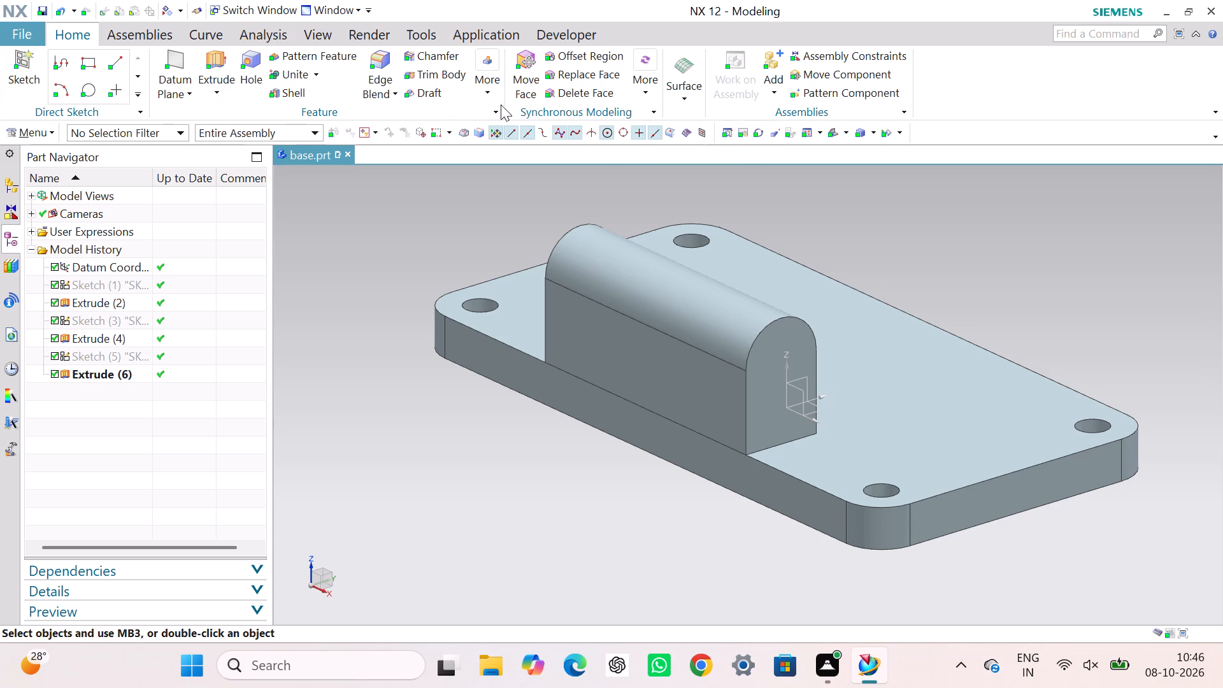
Mirror the raised block's extrusion and its rounding cut about the XZ plane of the datum coordinate system.
{"action": "left_click", "coordinate": [487, 92]}
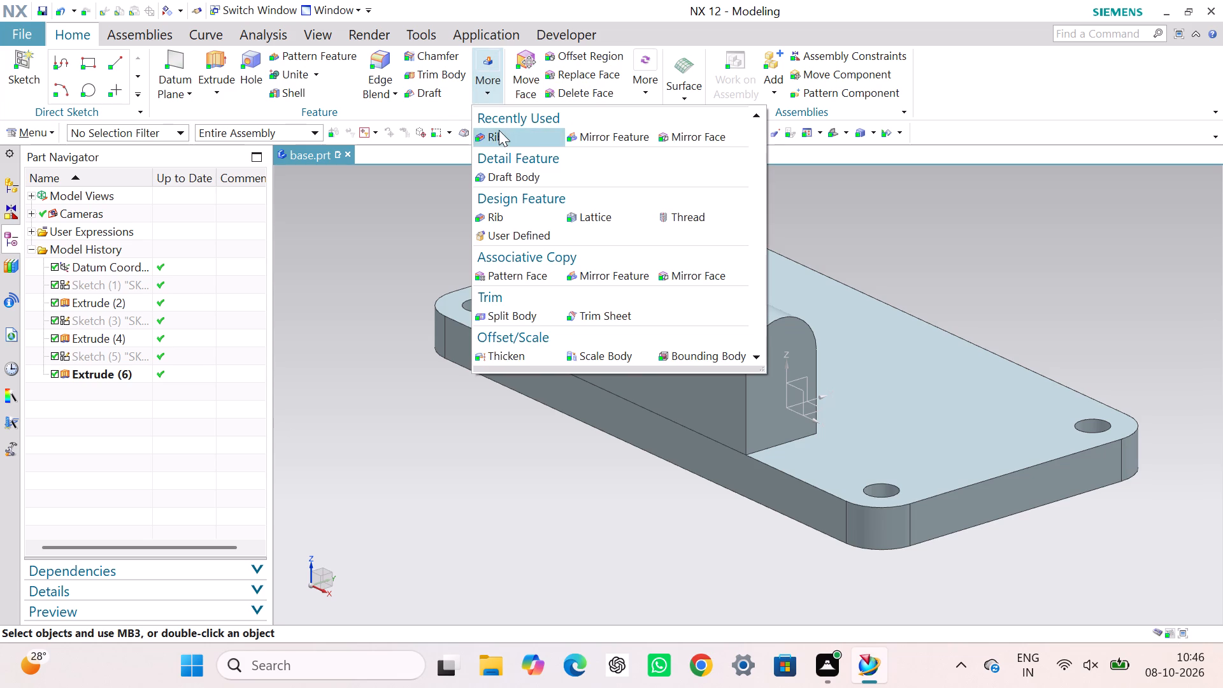
{"action": "left_click", "coordinate": [621, 139]}
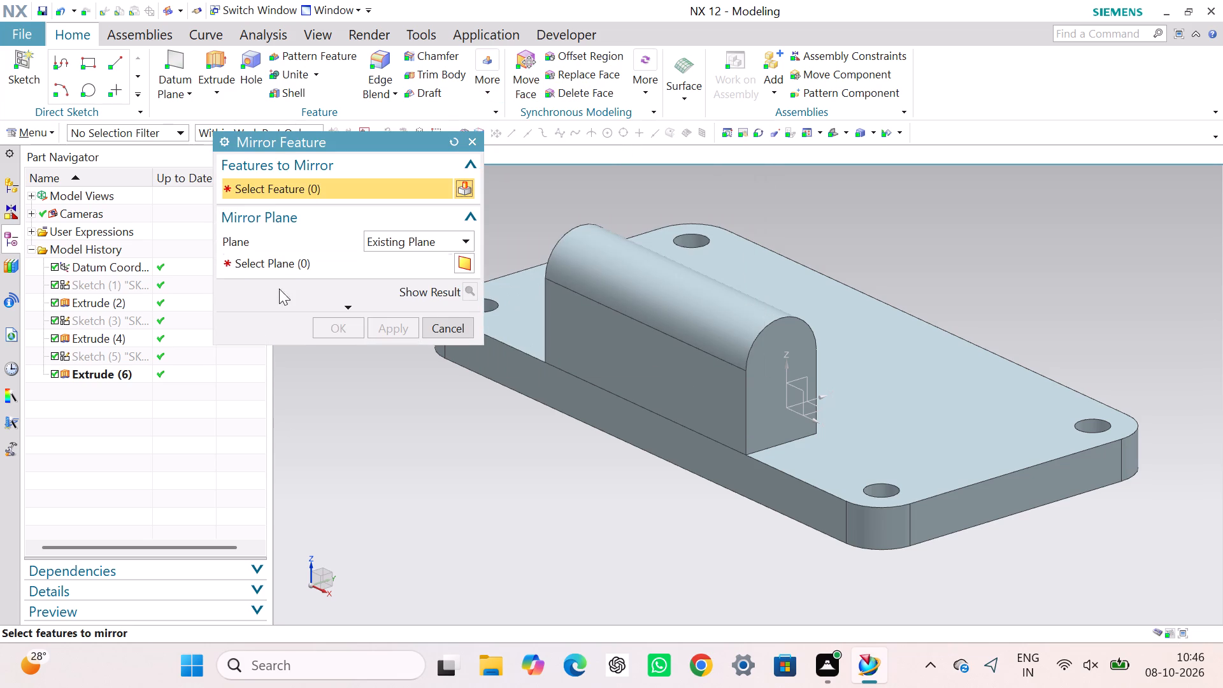
{"action": "left_click", "coordinate": [97, 373]}
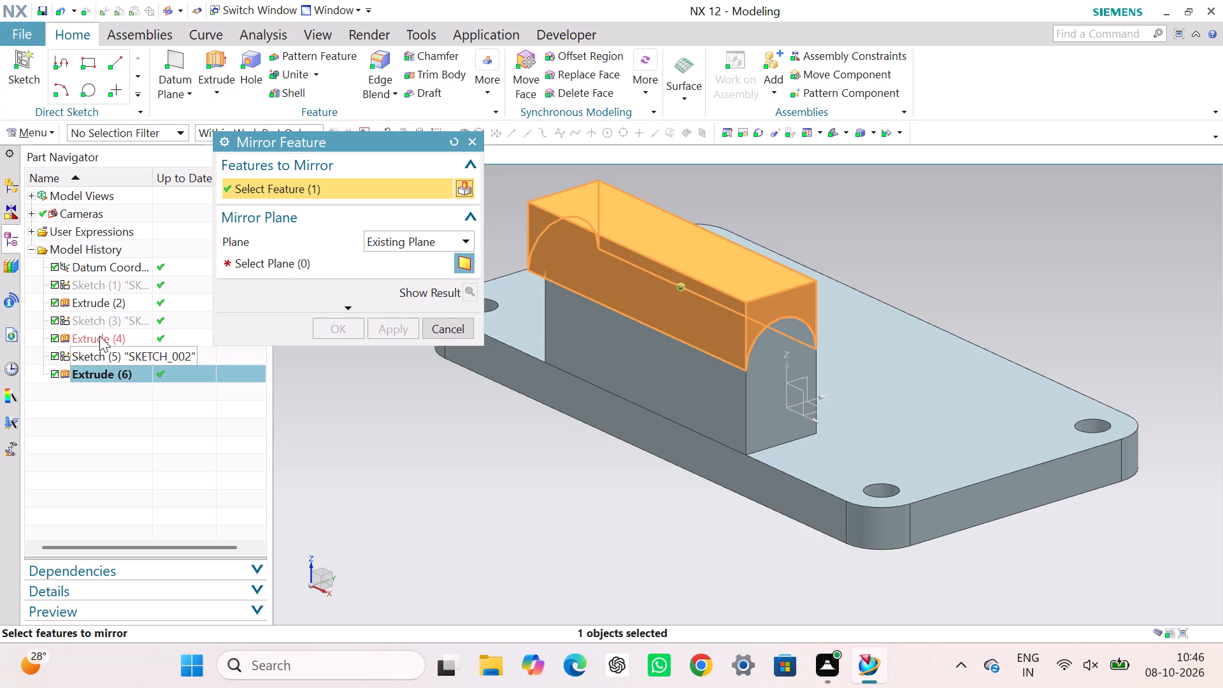
{"action": "left_click", "coordinate": [99, 336]}
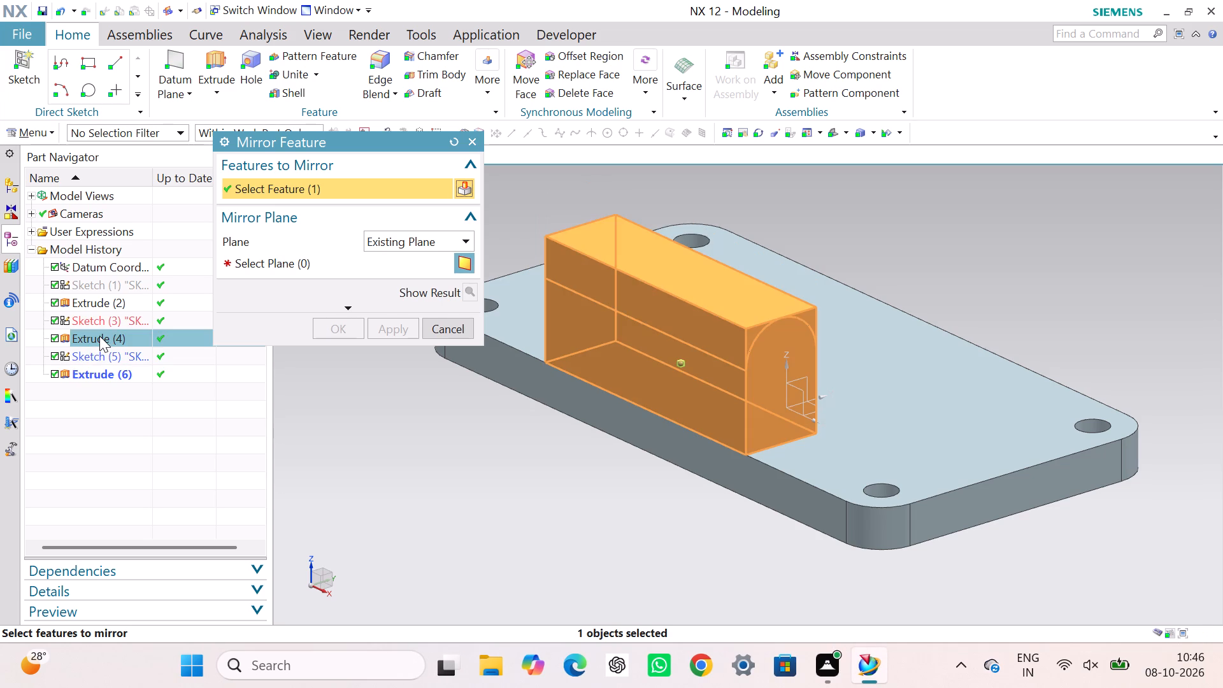
{"action": "left_click", "coordinate": [103, 375], "text": "ctrl"}
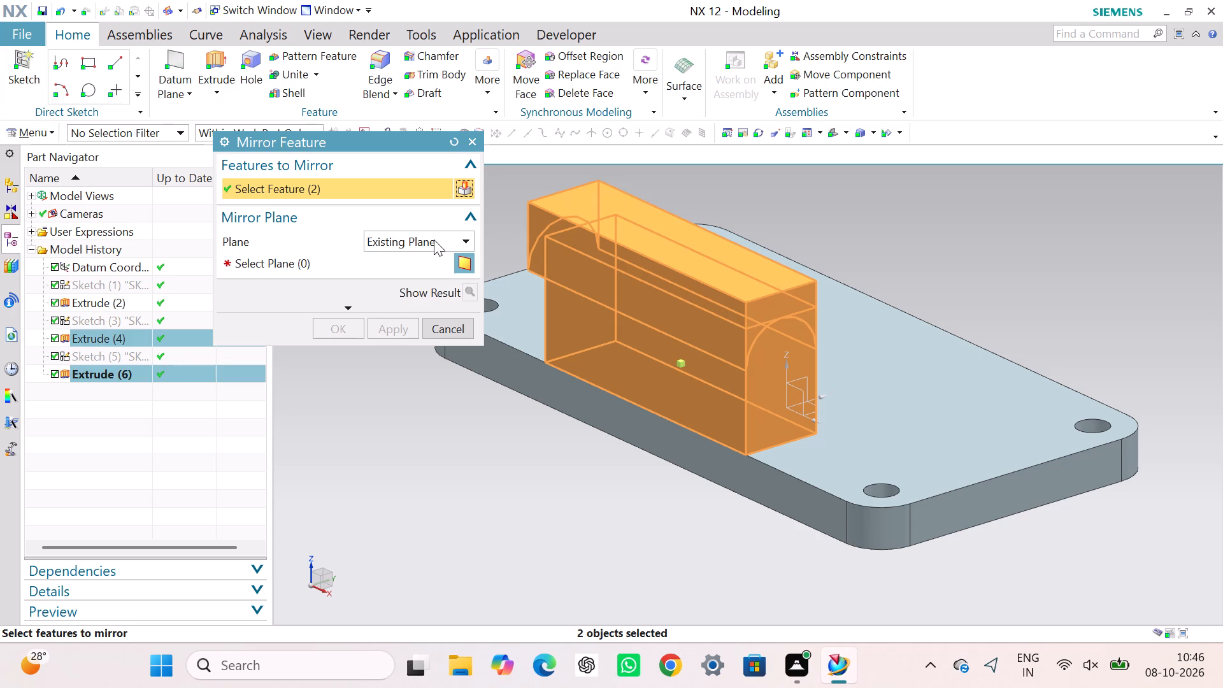
{"action": "left_click", "coordinate": [350, 262], "text": "ctrl"}
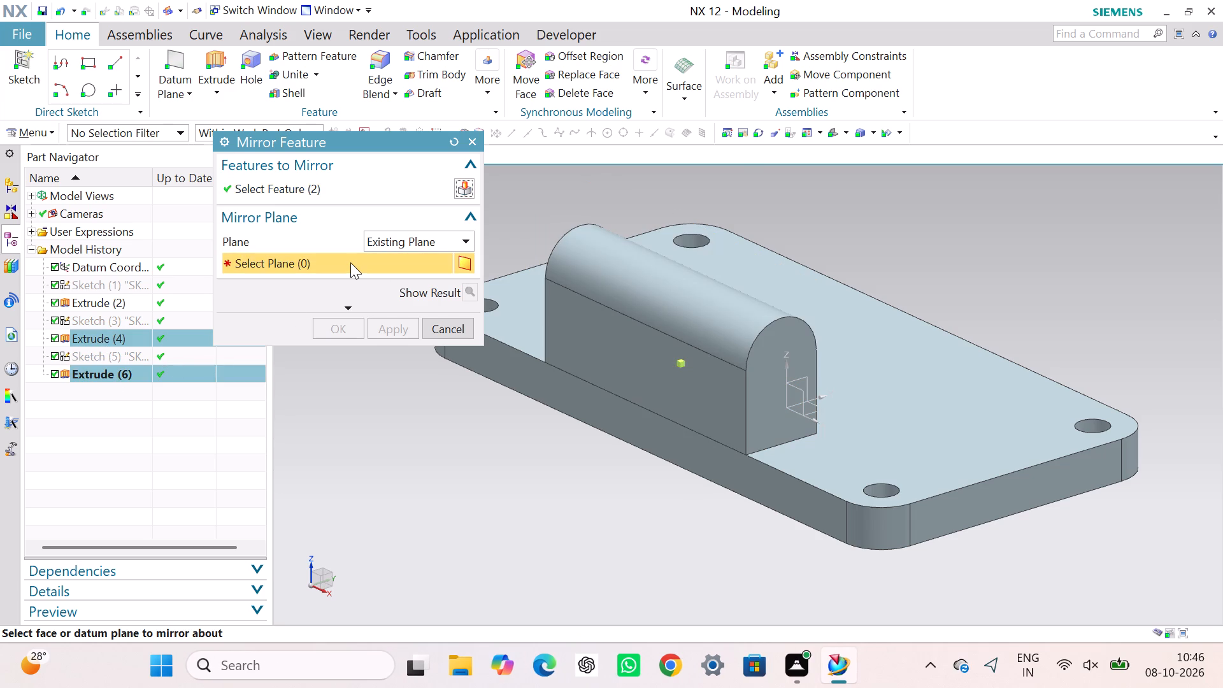
{"action": "left_click", "coordinate": [800, 391]}
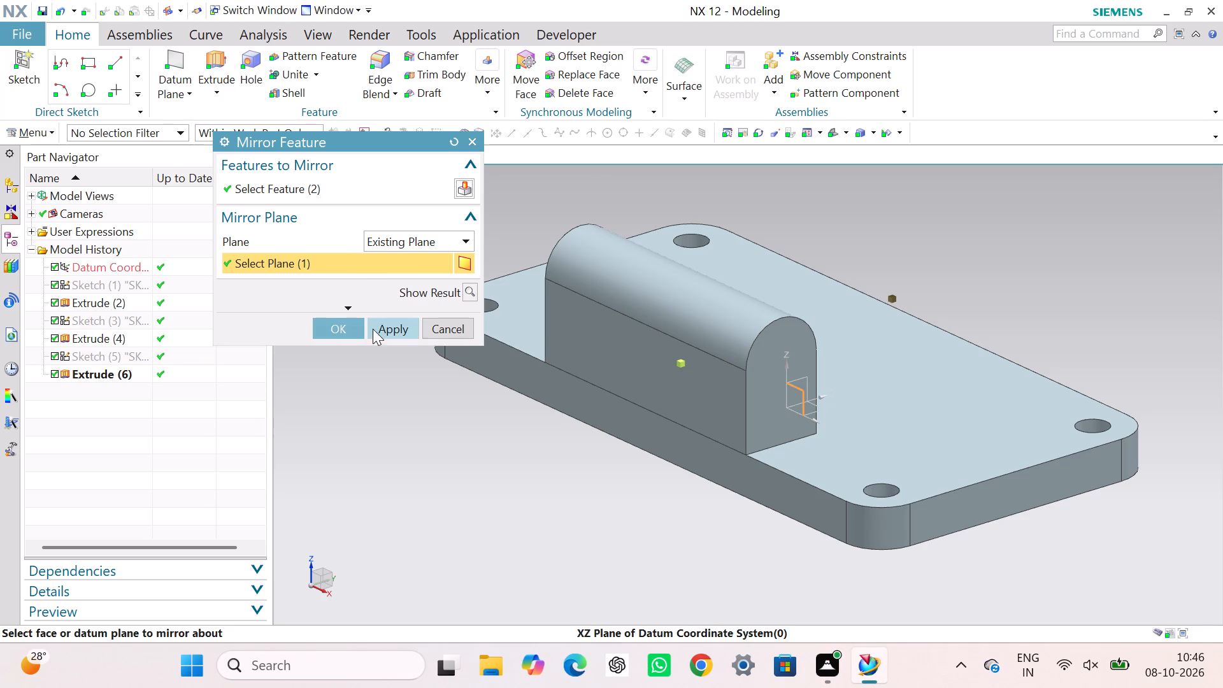
{"action": "left_click", "coordinate": [343, 326]}
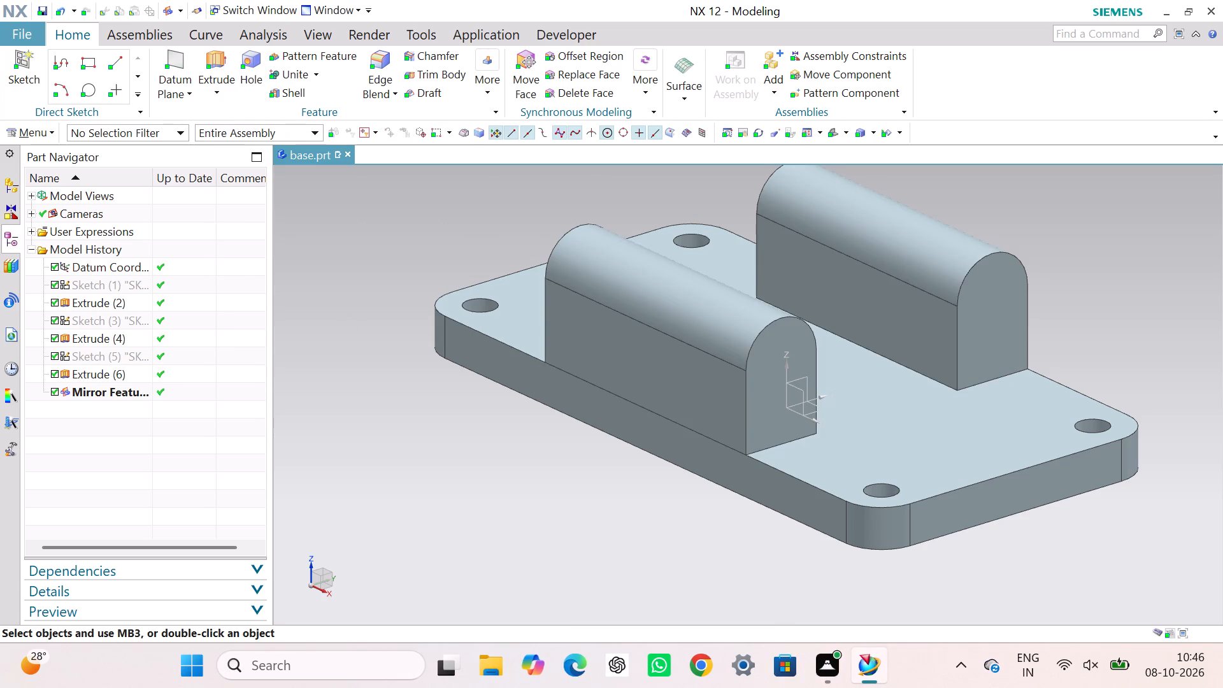
{"action": "left_click", "coordinate": [475, 443]}
Start a sketch in the task environment on the plate's flat short end face, keeping the inferred plane and horizontal reference.
{"action": "middle_click_drag", "start_coordinate": [660, 477], "coordinate": [634, 480]}
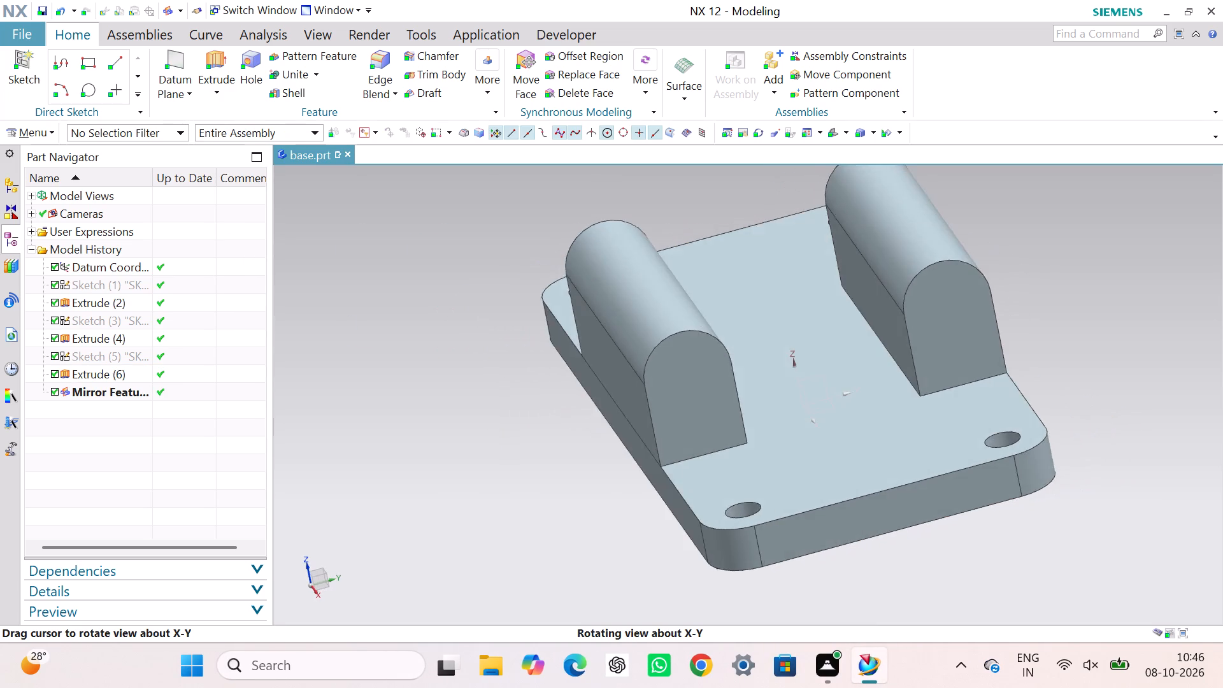
{"action": "middle_click_drag", "start_coordinate": [634, 480], "coordinate": [651, 477]}
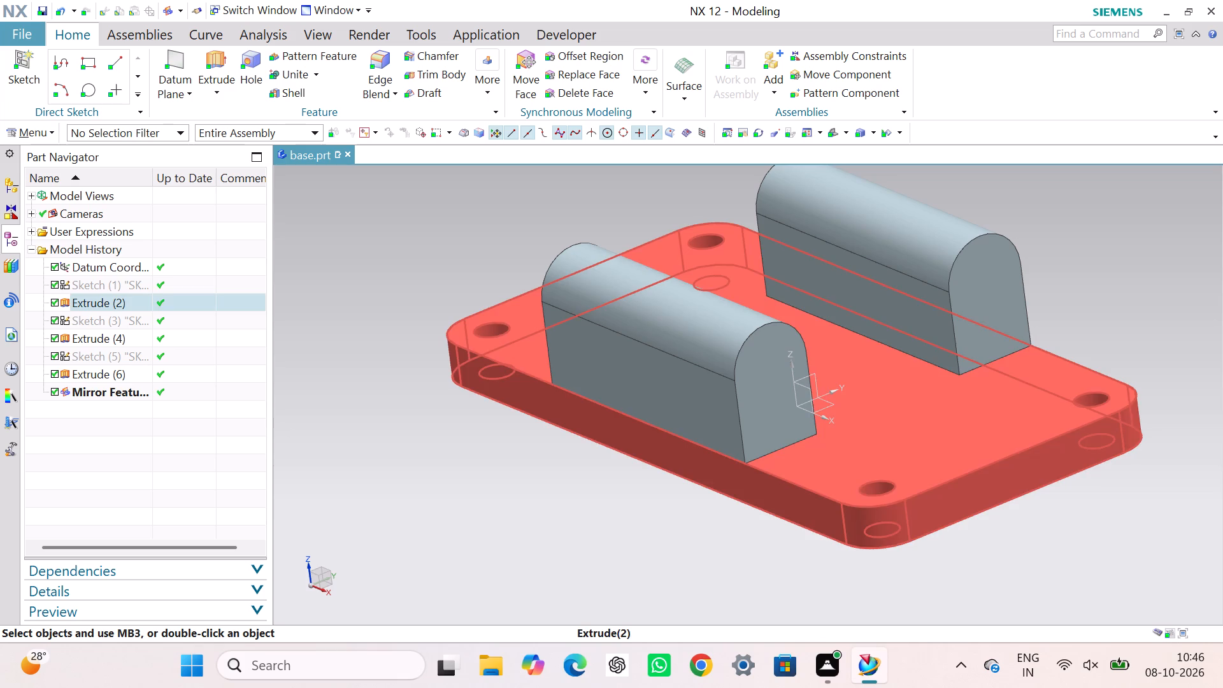
{"action": "left_click", "coordinate": [31, 131]}
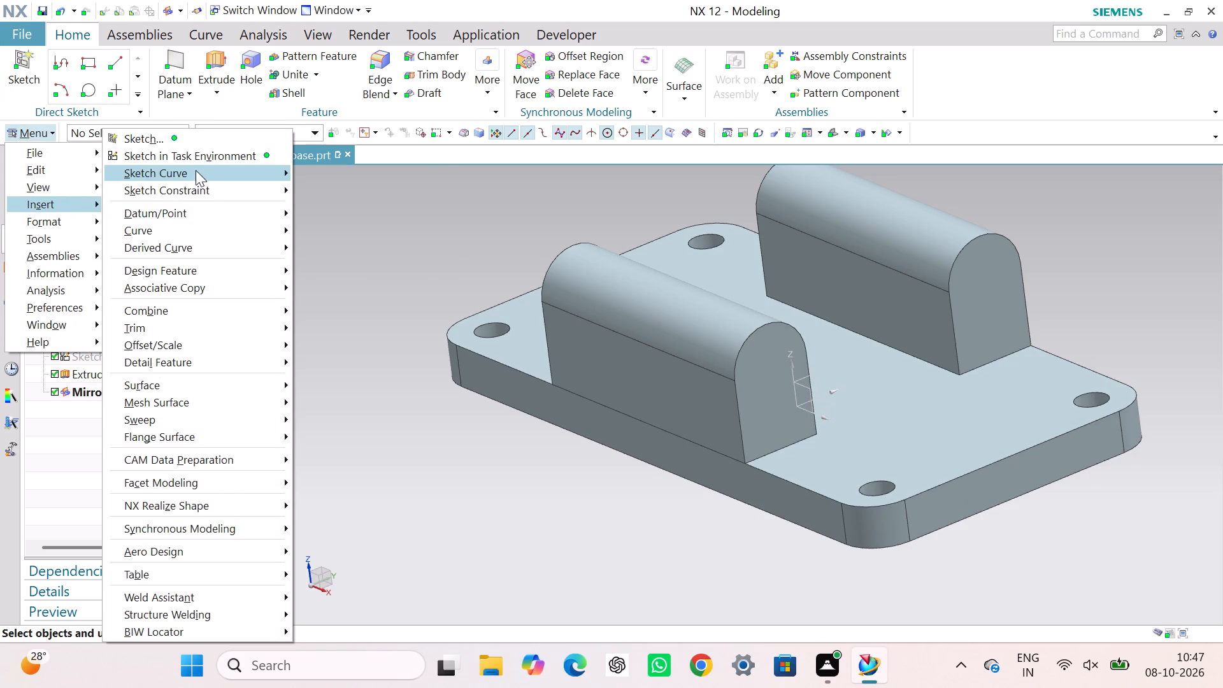
{"action": "left_click", "coordinate": [221, 156]}
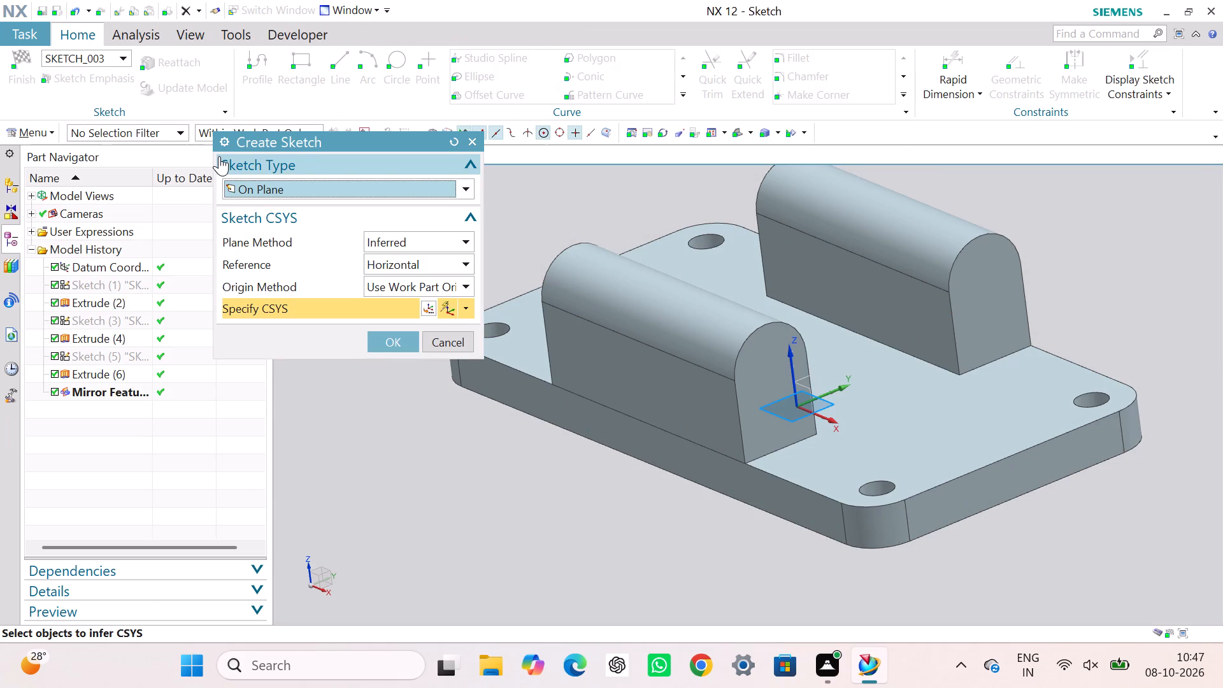
{"action": "left_click", "coordinate": [999, 484]}
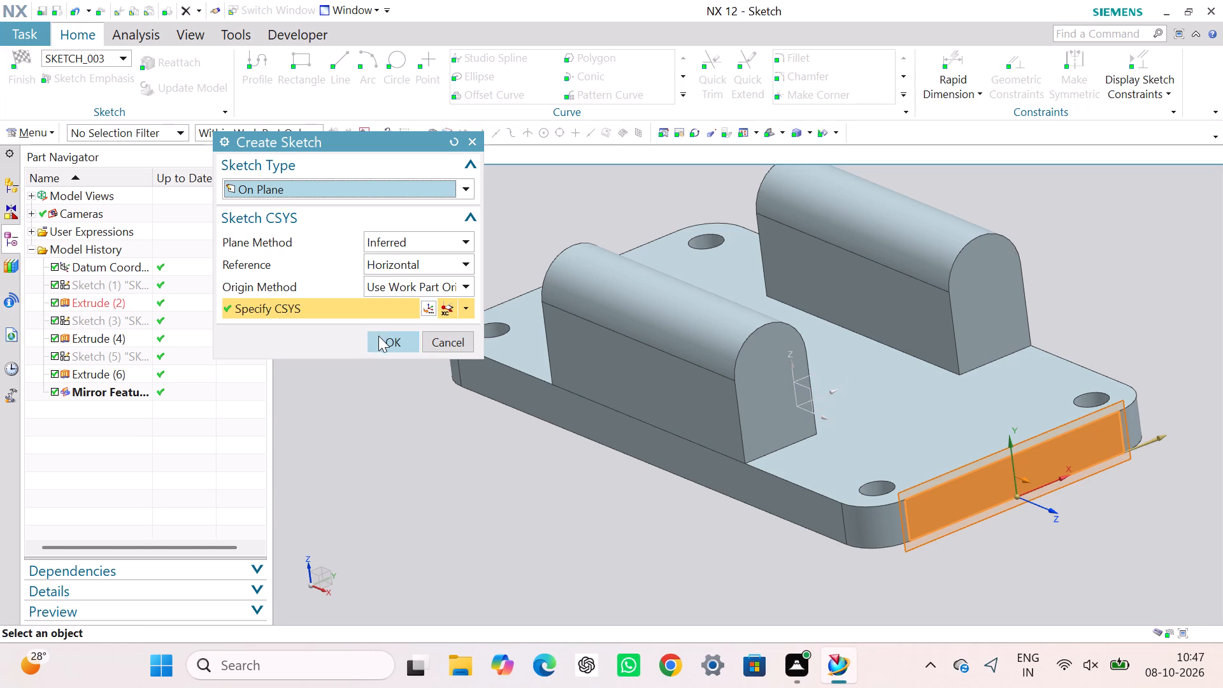
{"action": "left_click", "coordinate": [386, 340]}
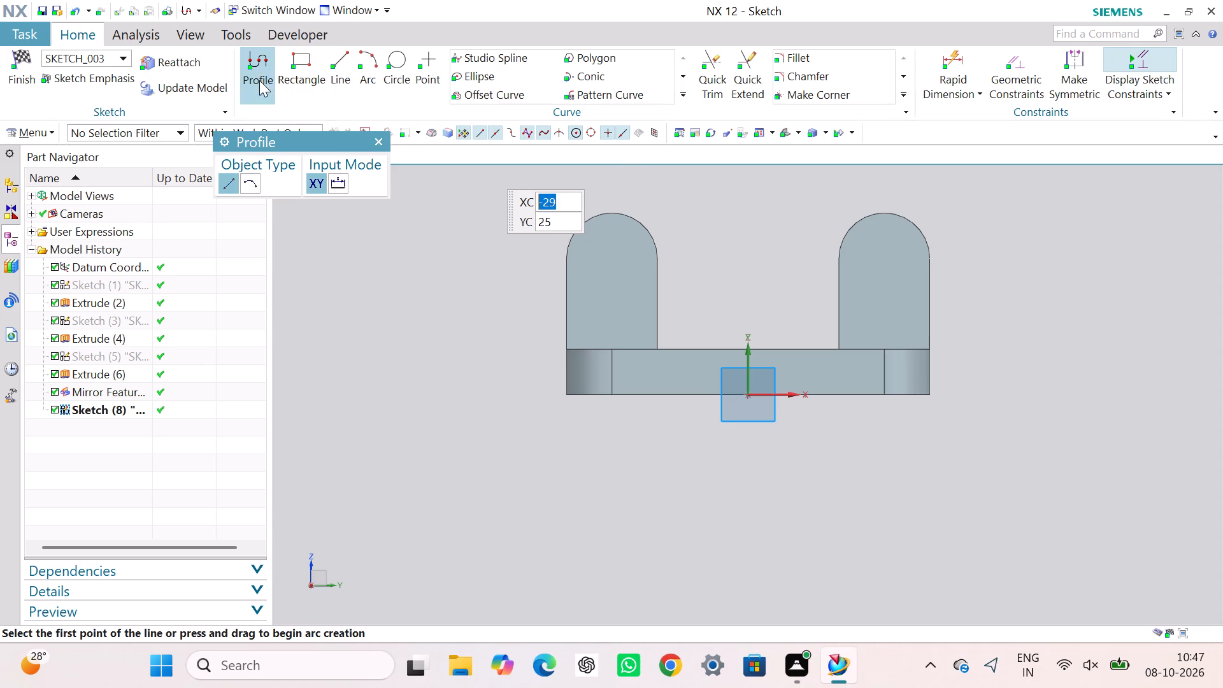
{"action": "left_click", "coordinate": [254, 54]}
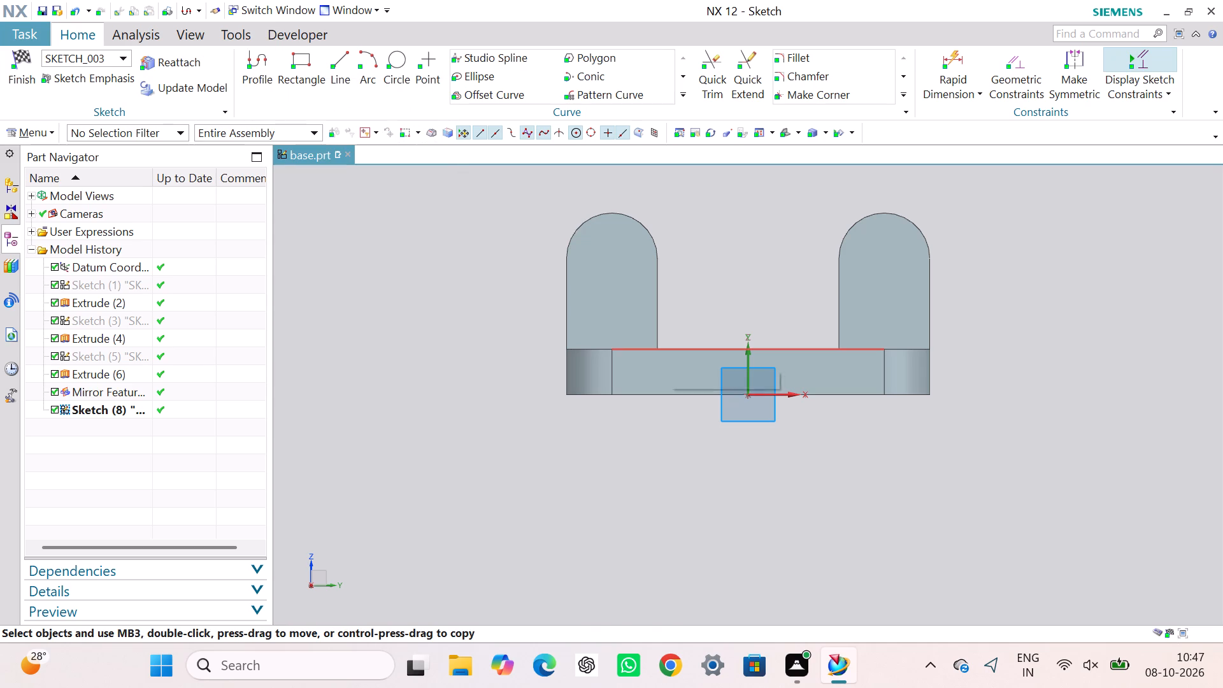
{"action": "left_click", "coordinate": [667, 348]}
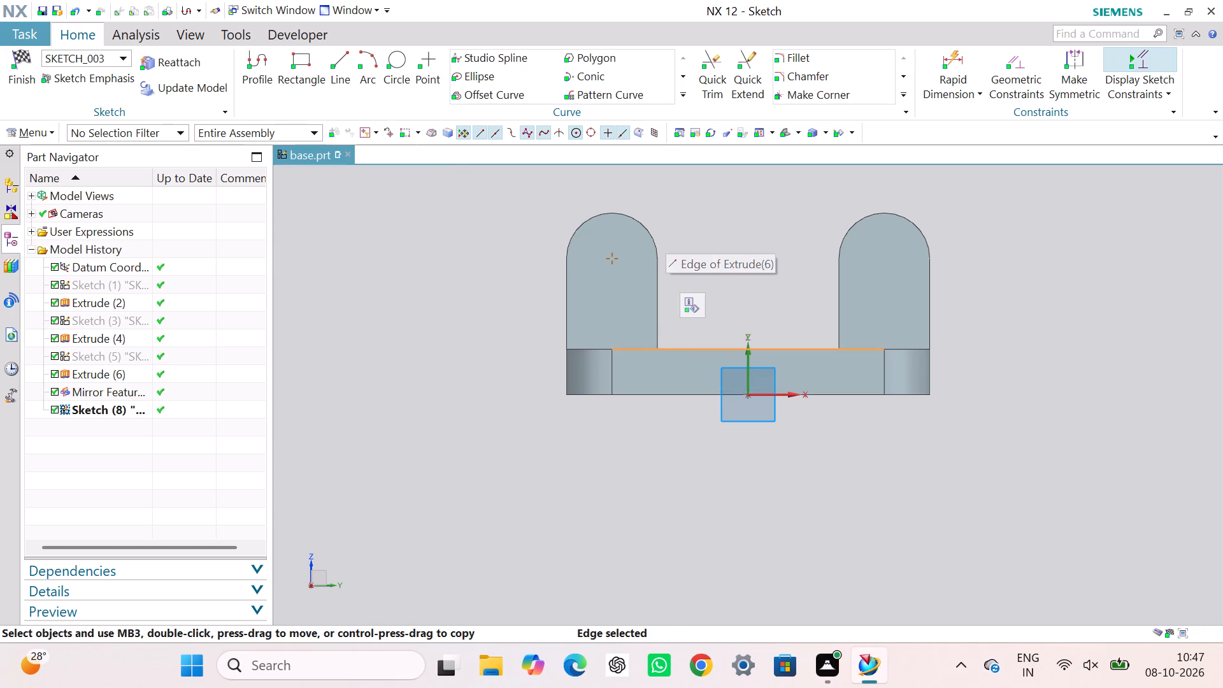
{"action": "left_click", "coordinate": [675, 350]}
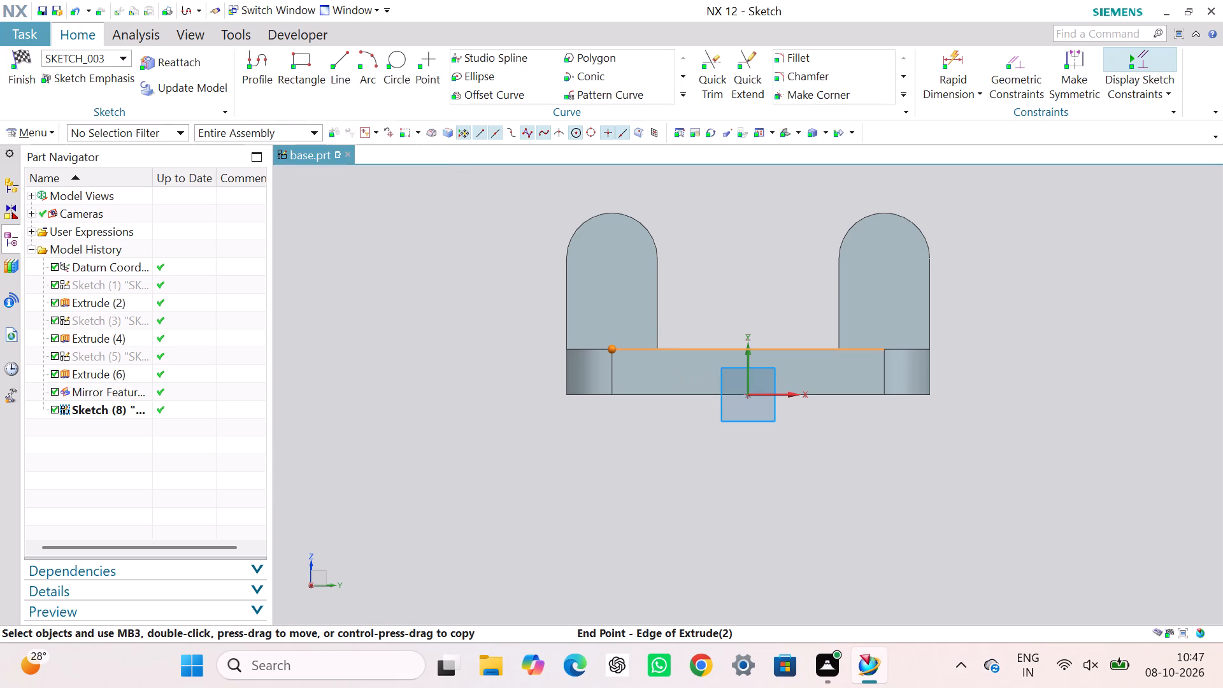
Draw a closed rectangle about 16 mm wide and 12 mm high between the two blocks, with its base on the plate's top edge.
{"action": "left_click", "coordinate": [260, 70]}
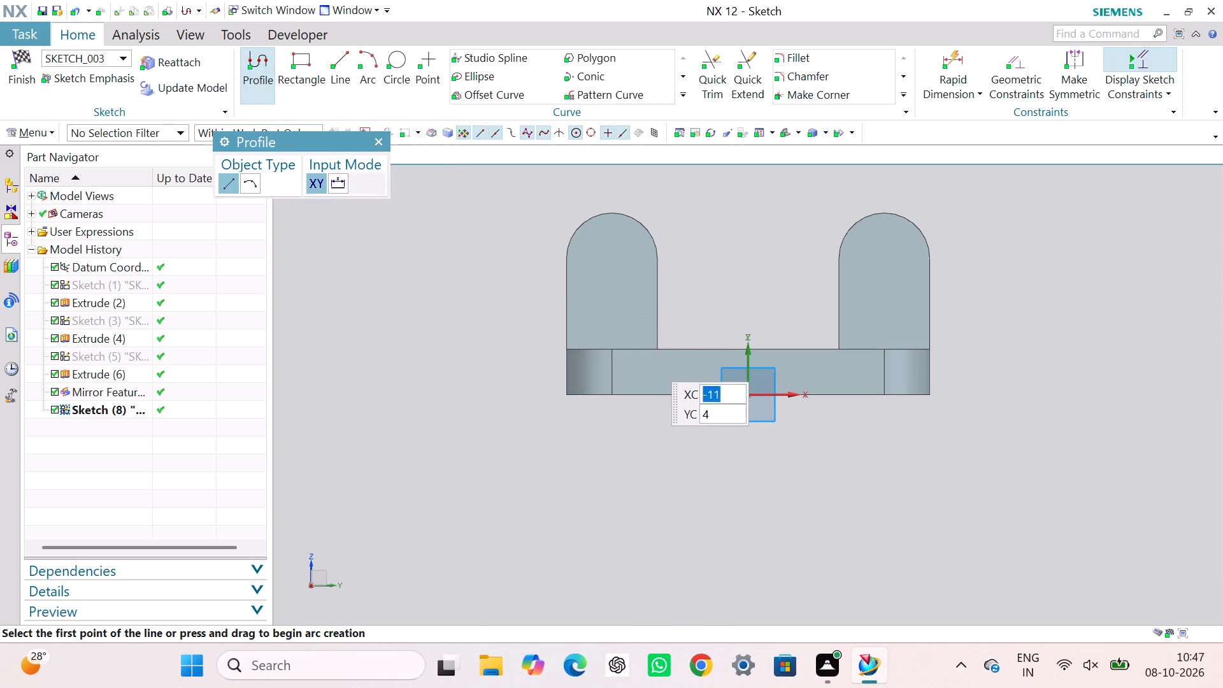
{"action": "left_click", "coordinate": [669, 350]}
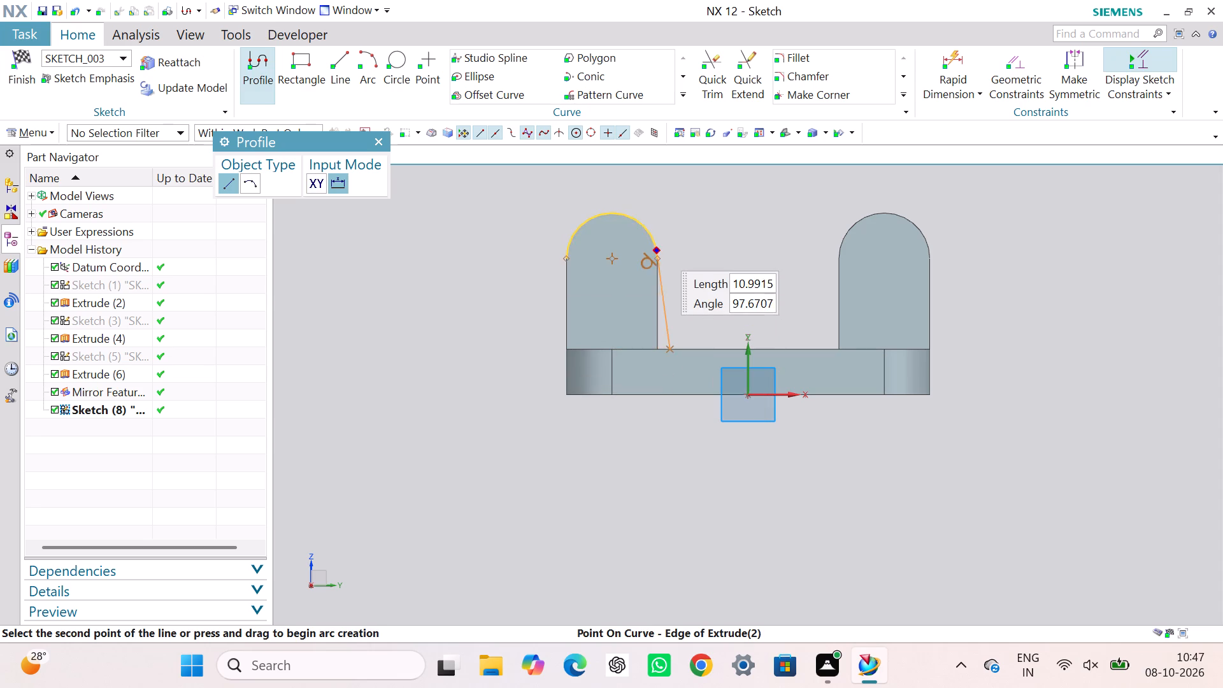
{"action": "left_click", "coordinate": [673, 241]}
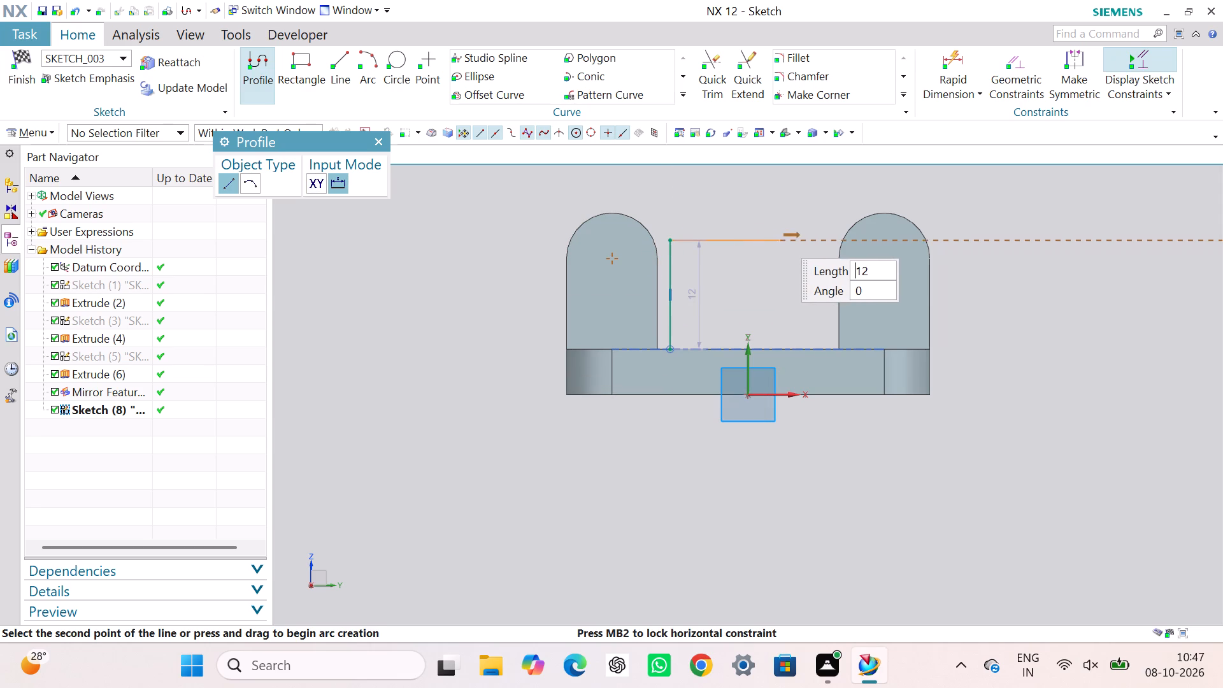
{"action": "left_click", "coordinate": [817, 240]}
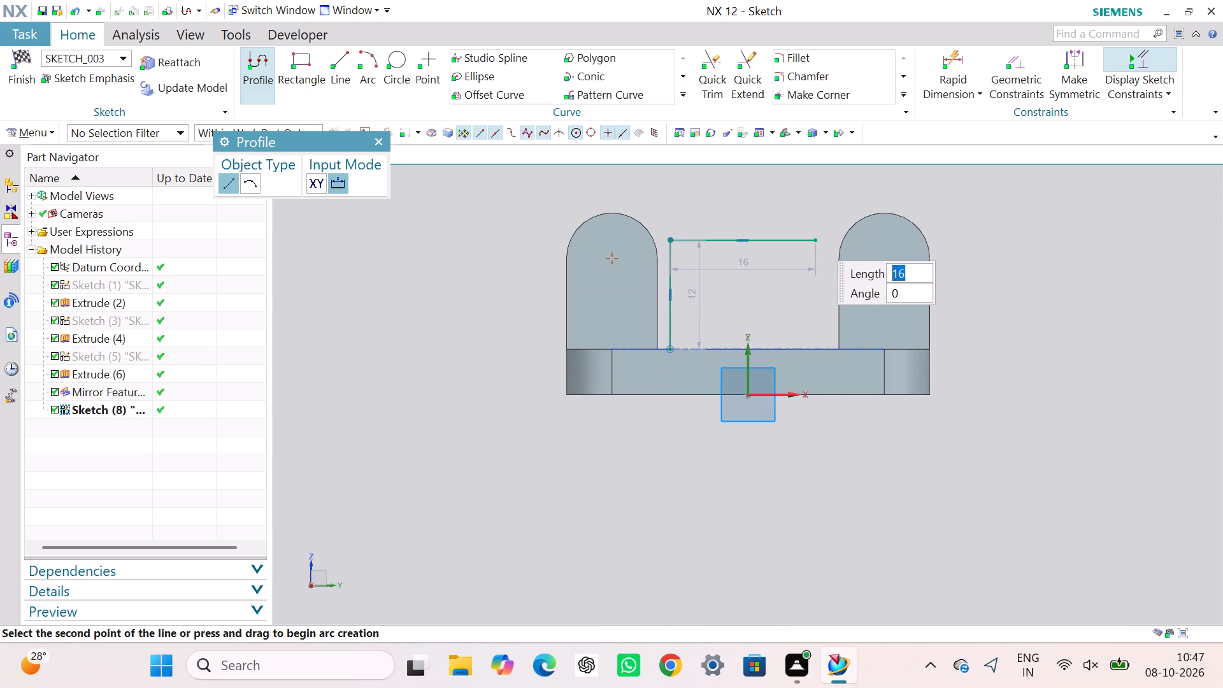
{"action": "left_click", "coordinate": [817, 348]}
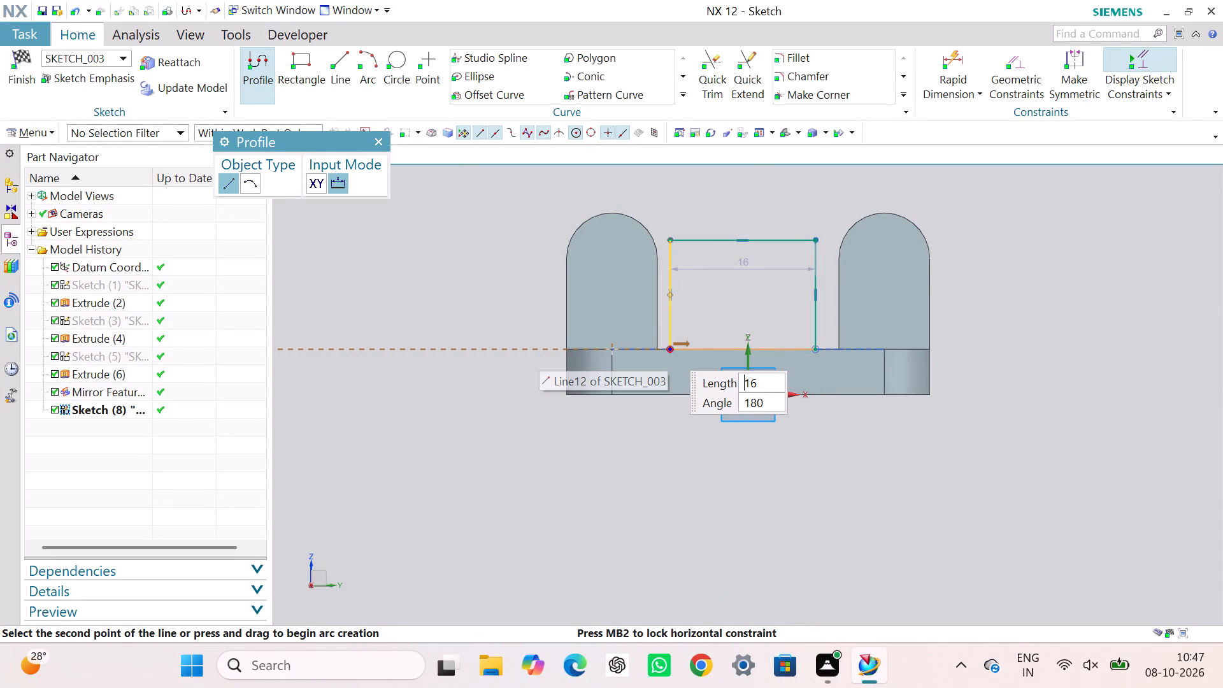
{"action": "left_click", "coordinate": [669, 349]}
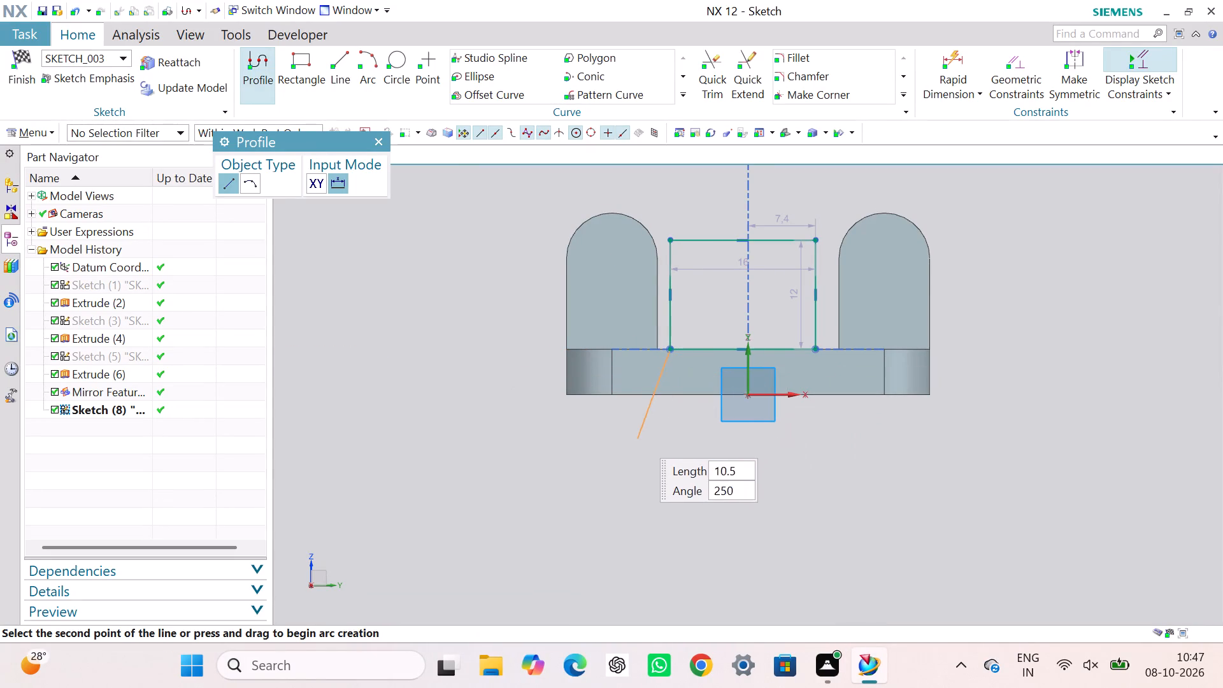
{"action": "key", "text": "Escape"}
{"action": "key", "text": "Escape"}
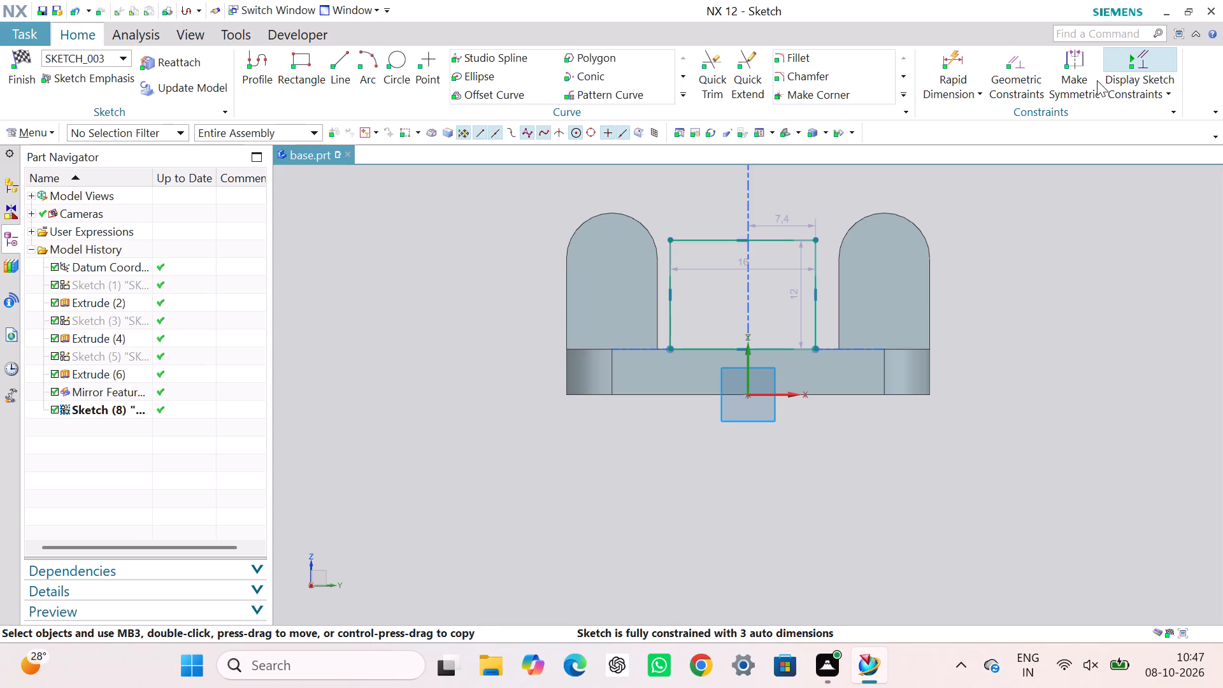
Make the rectangle's two vertical sides symmetric about the sketch's vertical axis.
{"action": "left_click", "coordinate": [1086, 67]}
{"action": "left_click", "coordinate": [675, 282]}
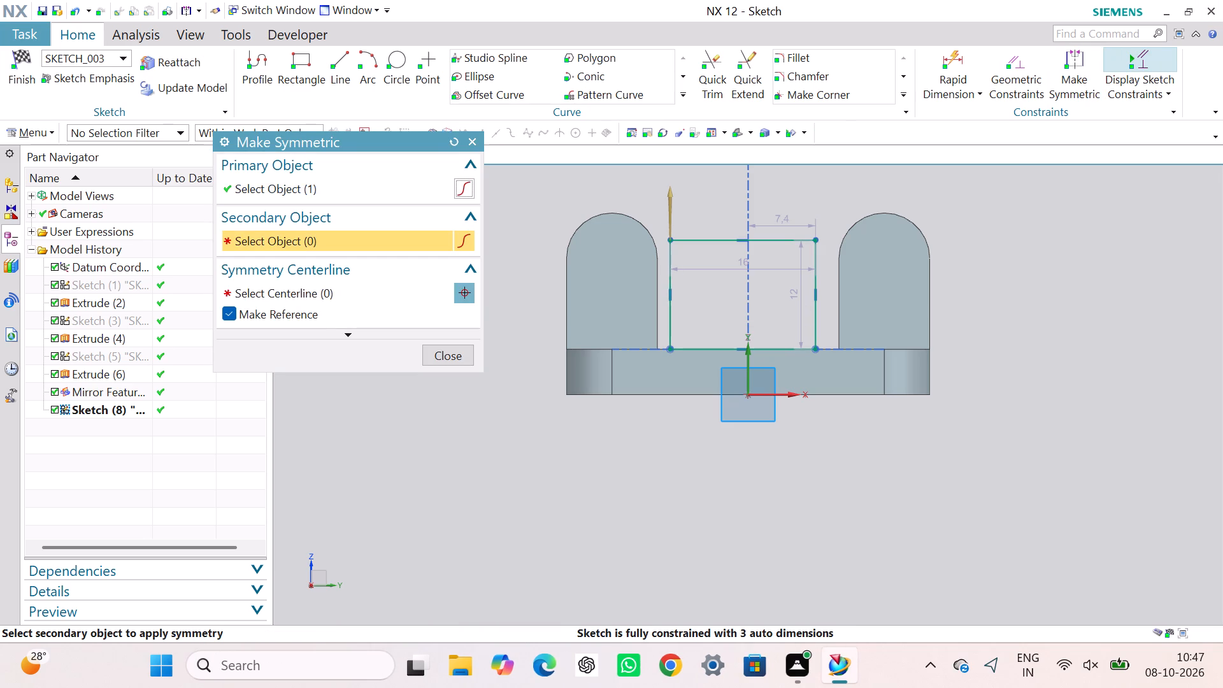
{"action": "left_click", "coordinate": [814, 267]}
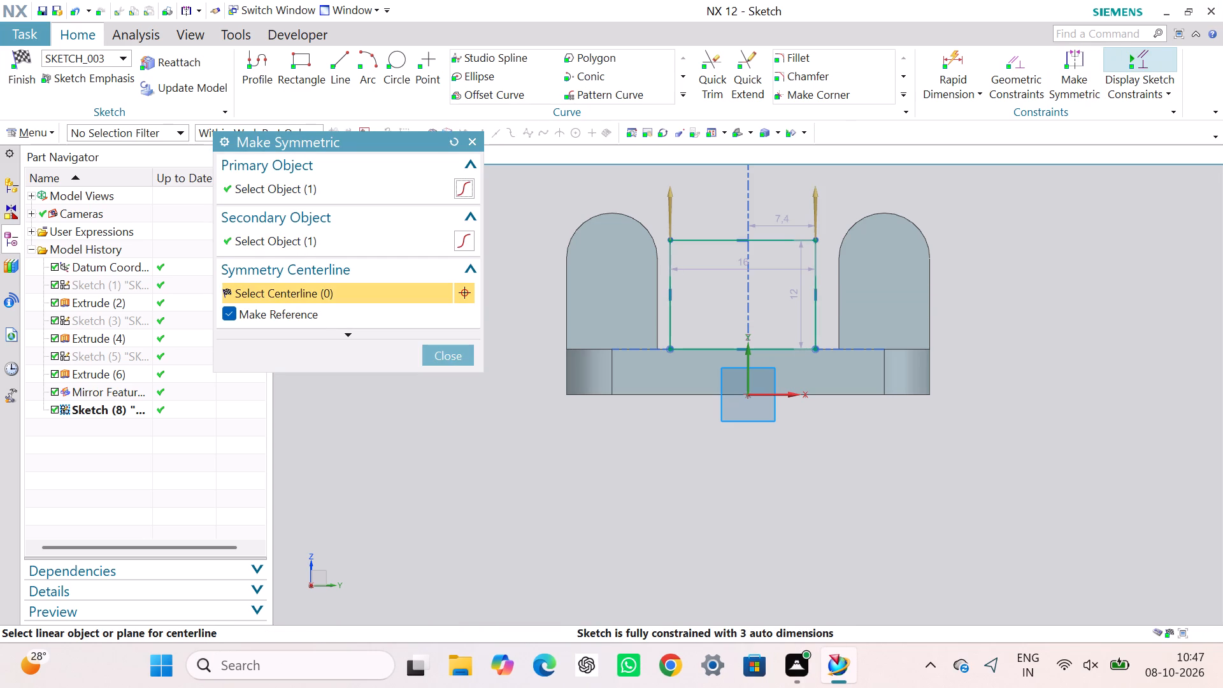
{"action": "left_click", "coordinate": [748, 369]}
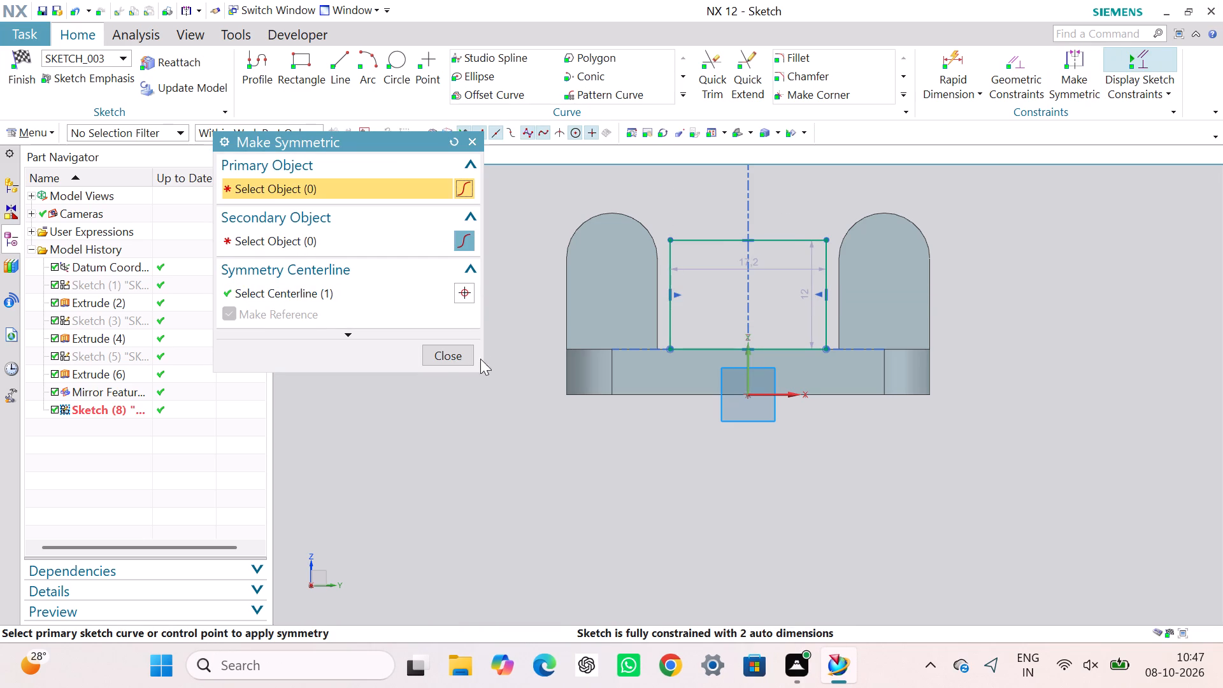
{"action": "left_click", "coordinate": [454, 357]}
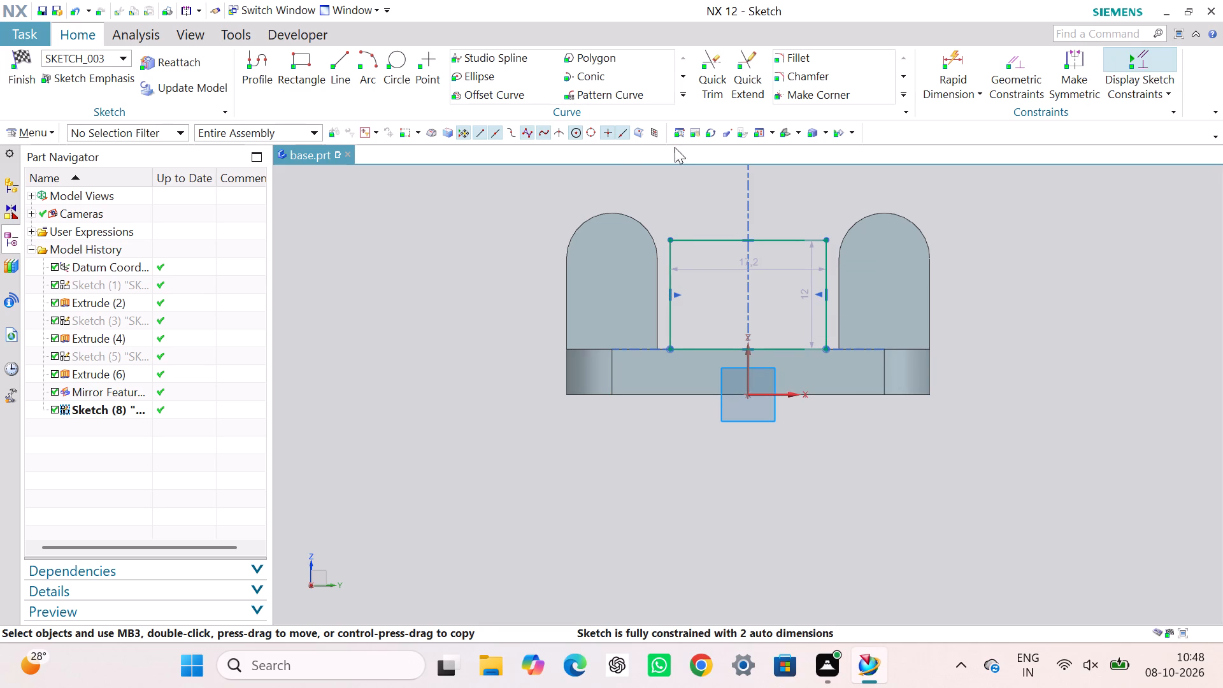
Draw a three-point arc of about 8.6 mm radius over the rectangle, joining its top corners tangent to the vertical sides.
{"action": "left_click", "coordinate": [375, 73]}
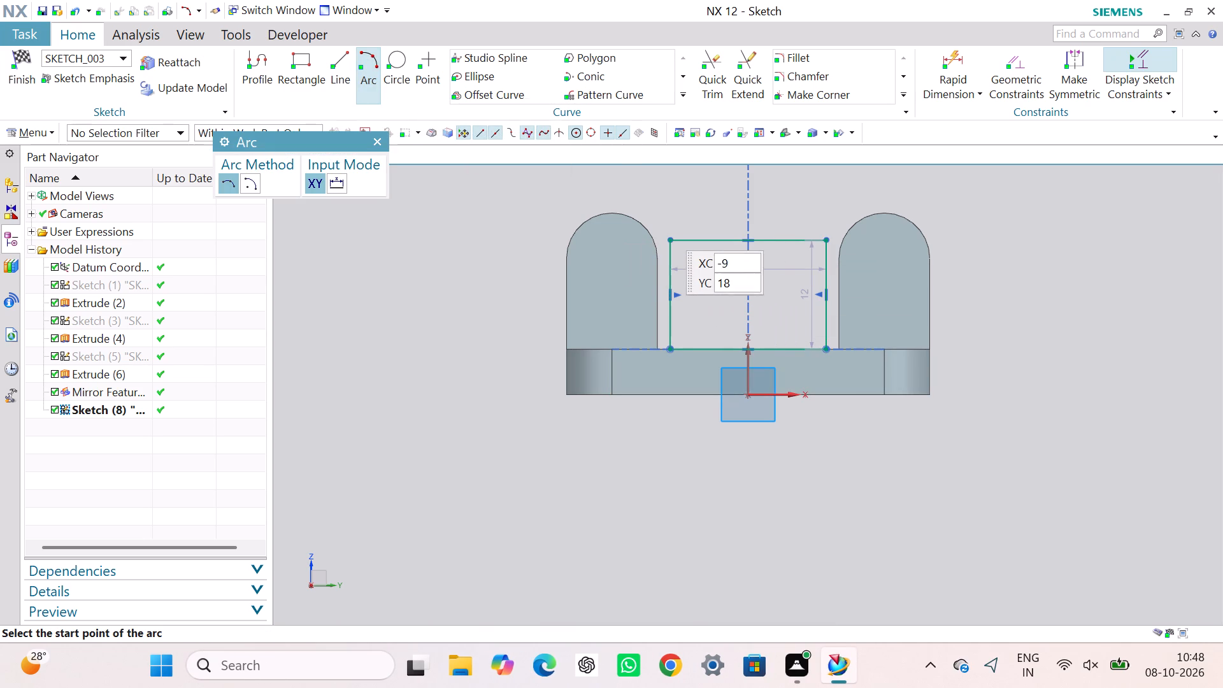
{"action": "left_click", "coordinate": [671, 240]}
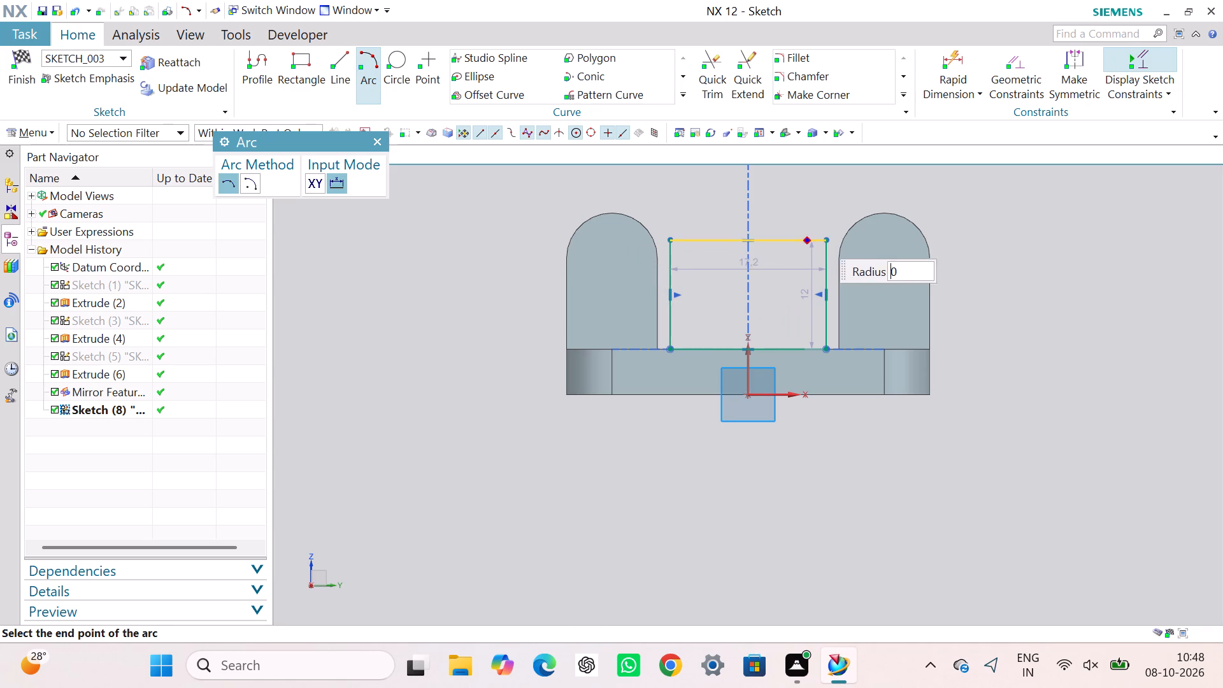
{"action": "left_click", "coordinate": [826, 241]}
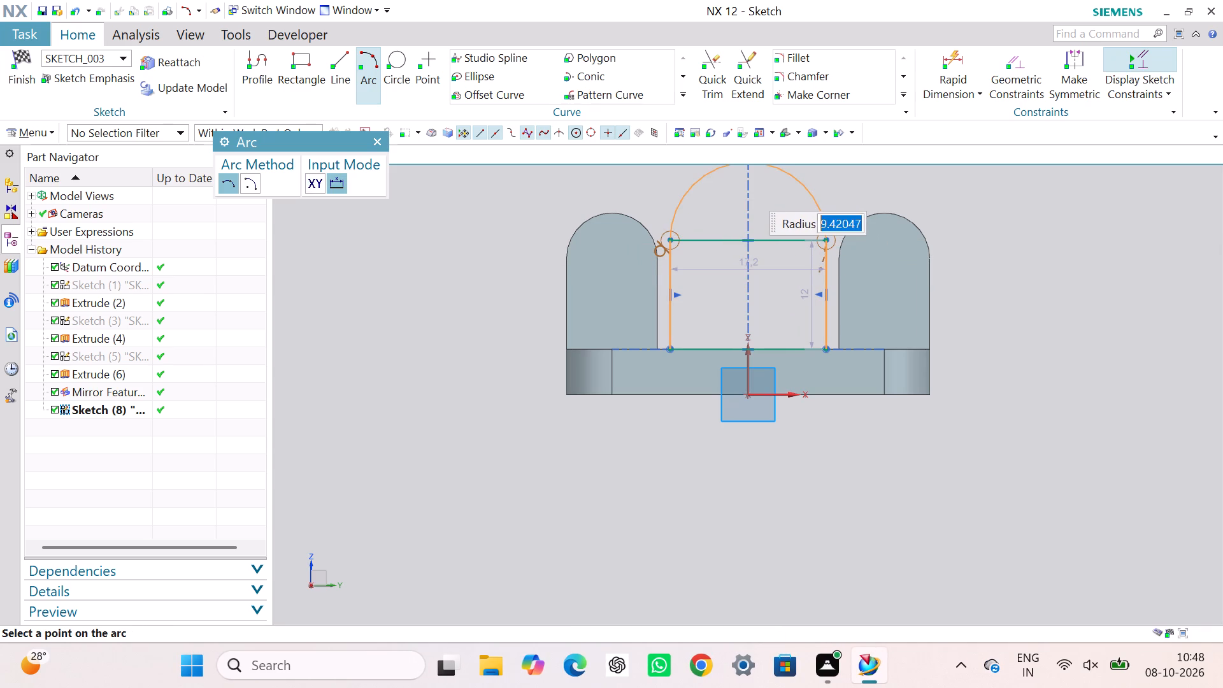
{"action": "left_click", "coordinate": [750, 191]}
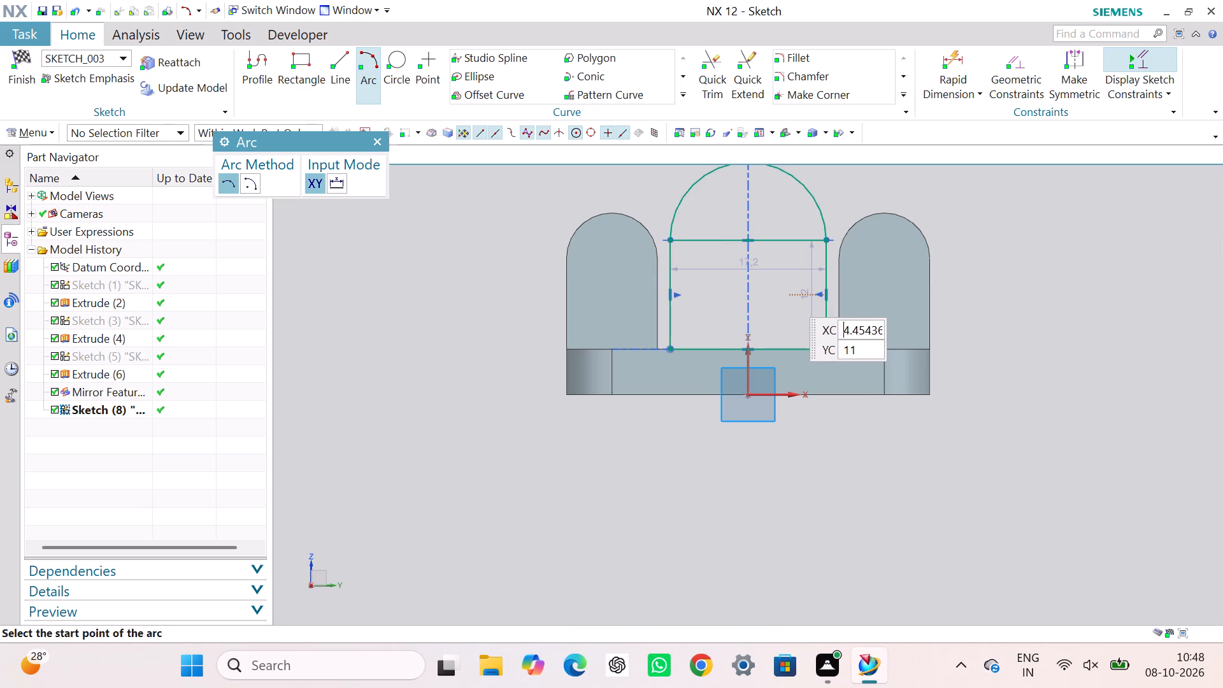
{"action": "key", "text": "Escape"}
{"action": "key", "text": "Escape"}
Delete the rectangle's top horizontal line beneath the arc.
{"action": "left_click", "coordinate": [783, 241]}
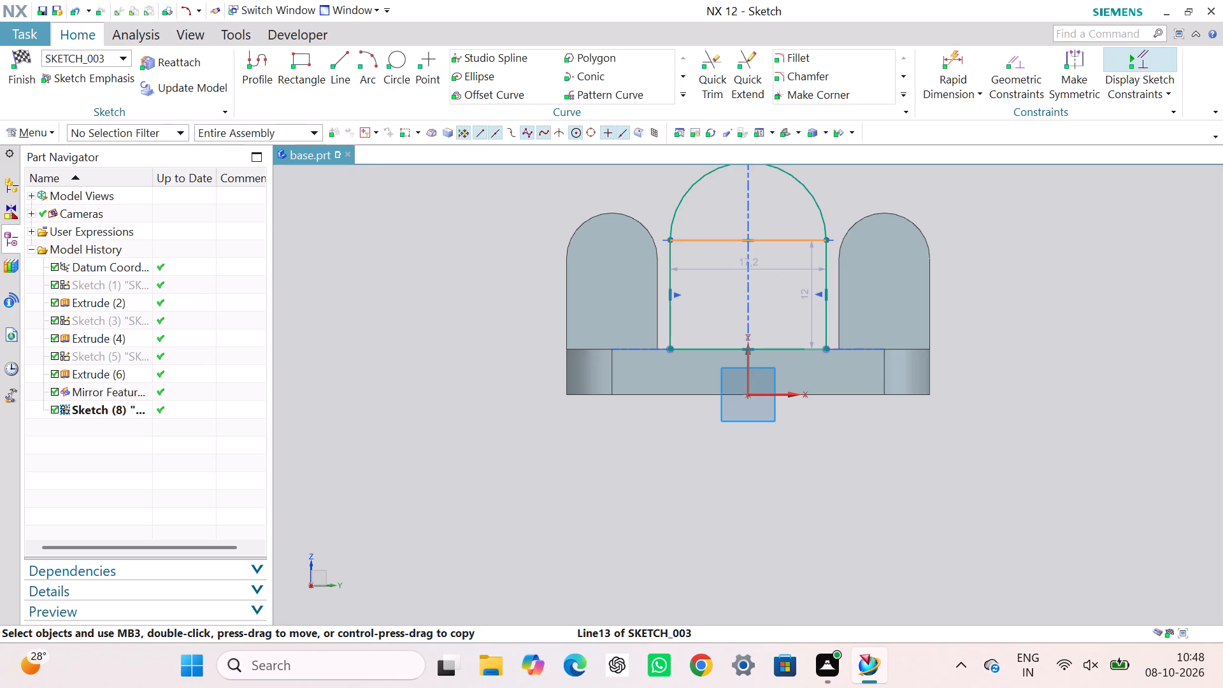
{"action": "key", "text": "Delete"}
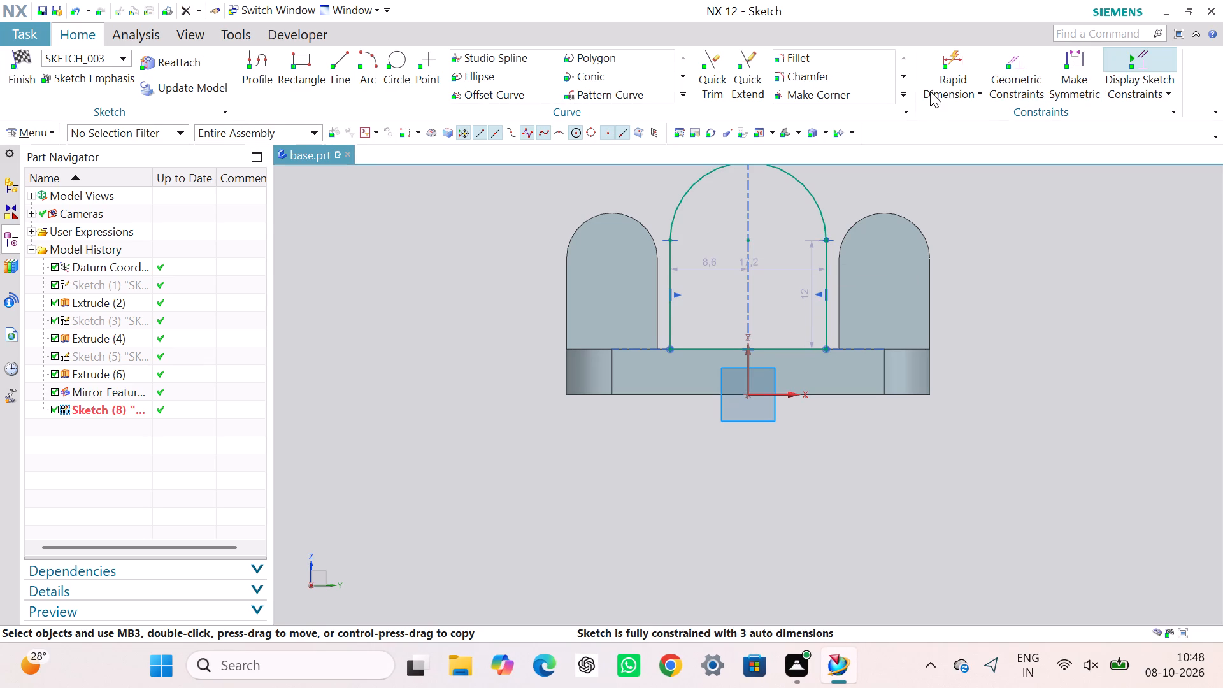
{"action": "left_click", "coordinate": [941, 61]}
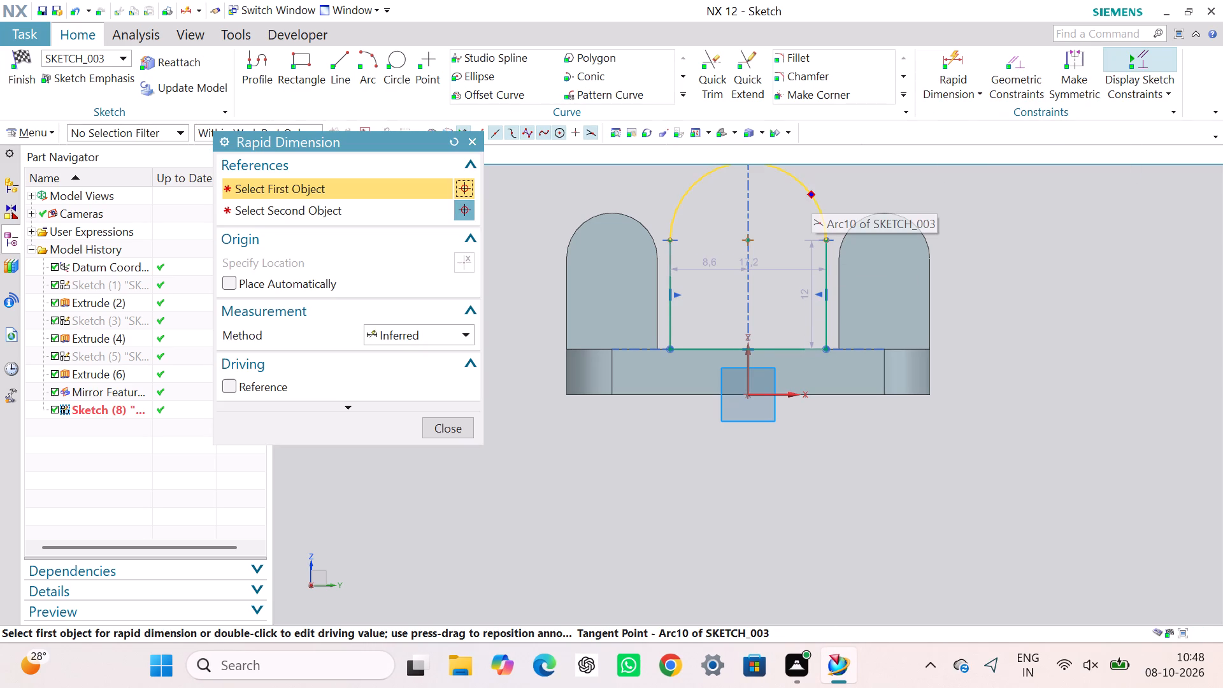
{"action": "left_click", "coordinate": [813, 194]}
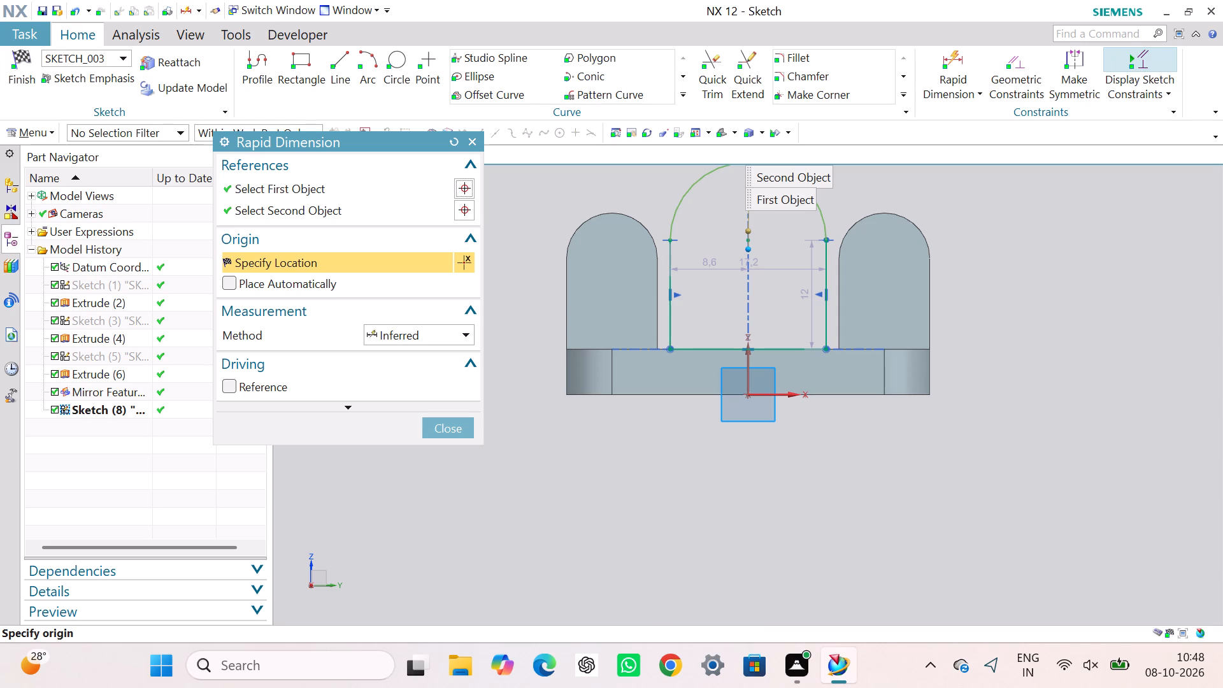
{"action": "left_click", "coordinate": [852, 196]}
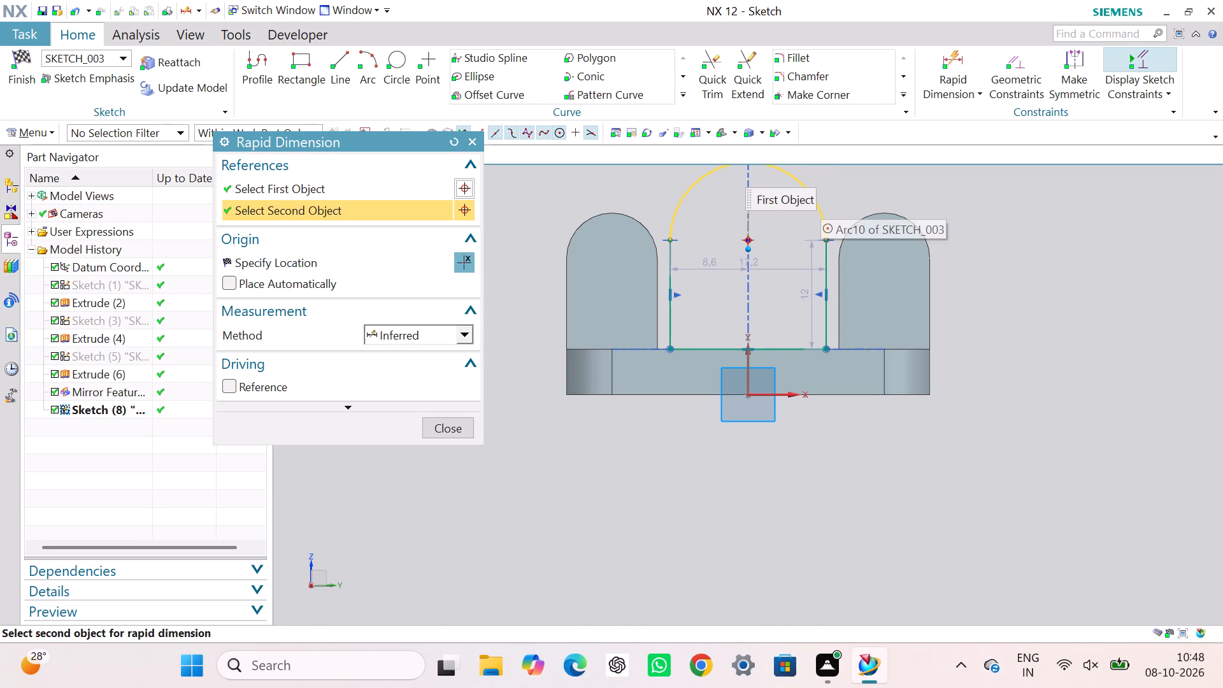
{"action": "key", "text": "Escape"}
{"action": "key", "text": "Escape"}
Dimension the diameter of the profile's top arc and set it to 10 mm.
{"action": "middle_click_drag", "start_coordinate": [815, 201], "coordinate": [805, 282]}
{"action": "right_click_drag", "start_coordinate": [815, 201], "coordinate": [805, 282]}
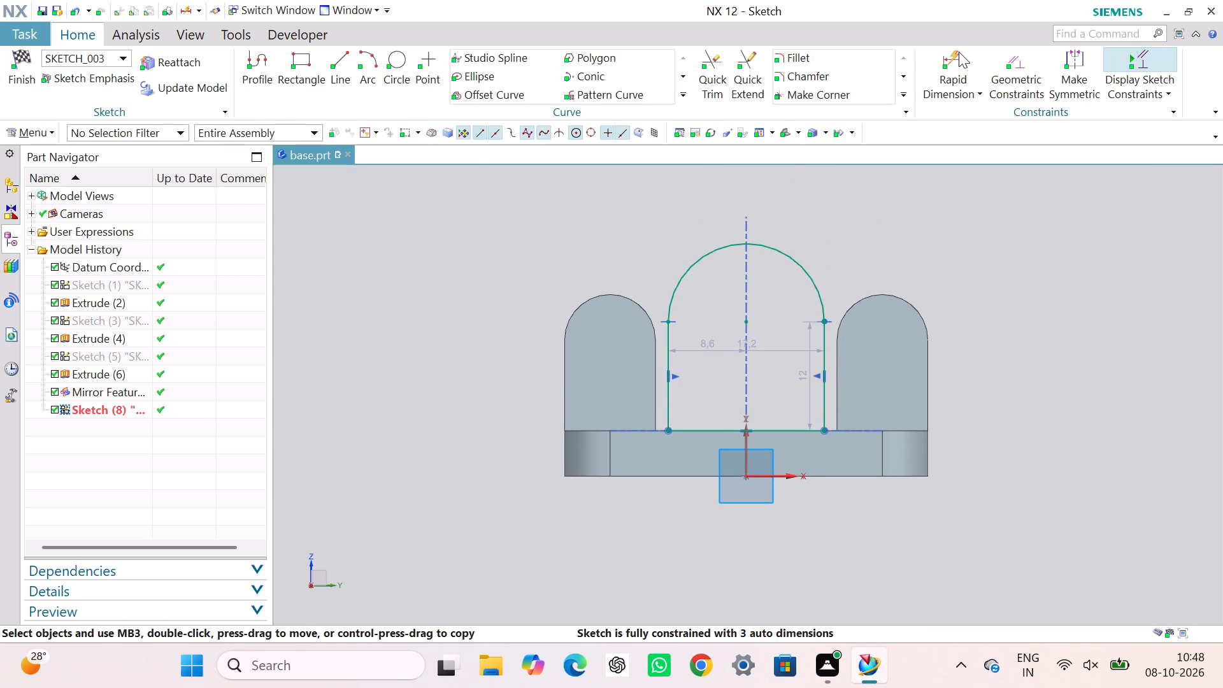
{"action": "left_click", "coordinate": [959, 54]}
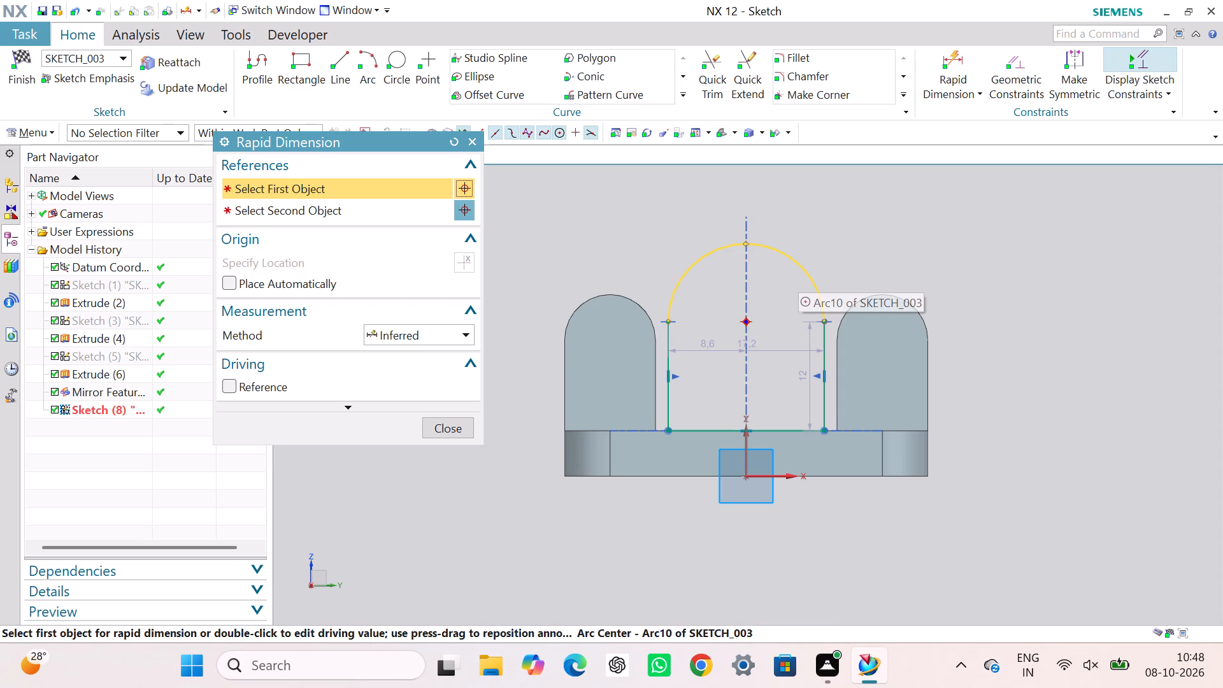
{"action": "left_click", "coordinate": [800, 268]}
{"action": "left_click", "coordinate": [828, 239]}
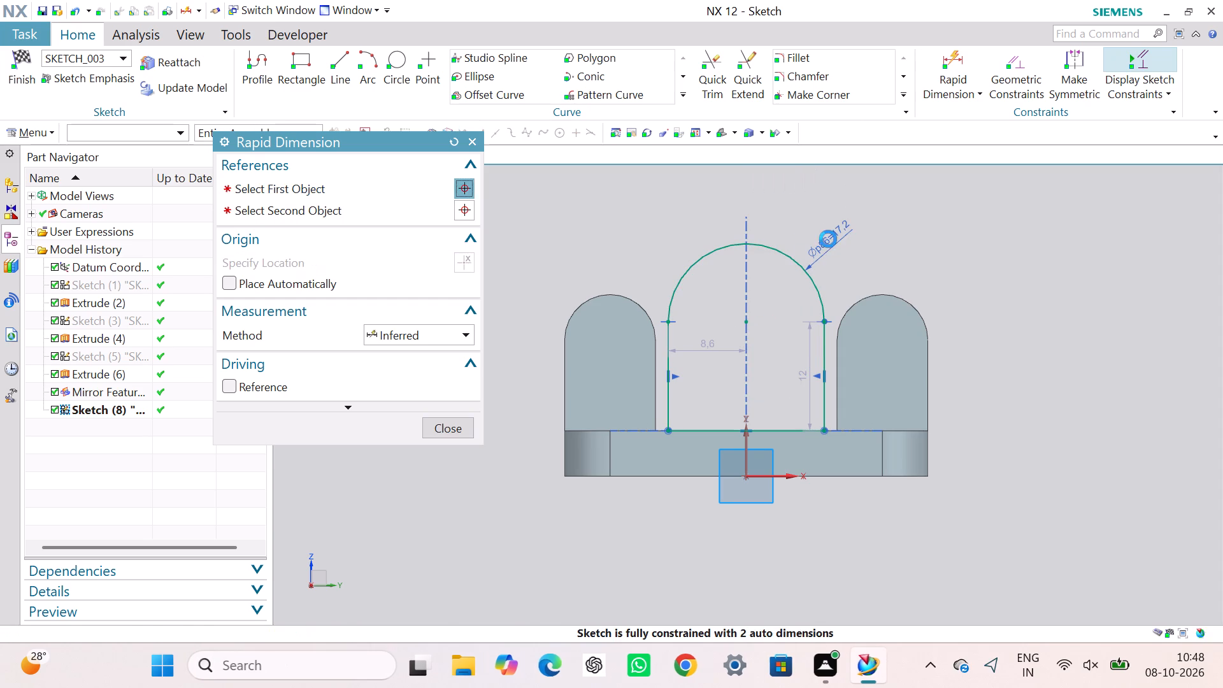
{"action": "key", "text": "1"}
{"action": "key", "text": "0"}
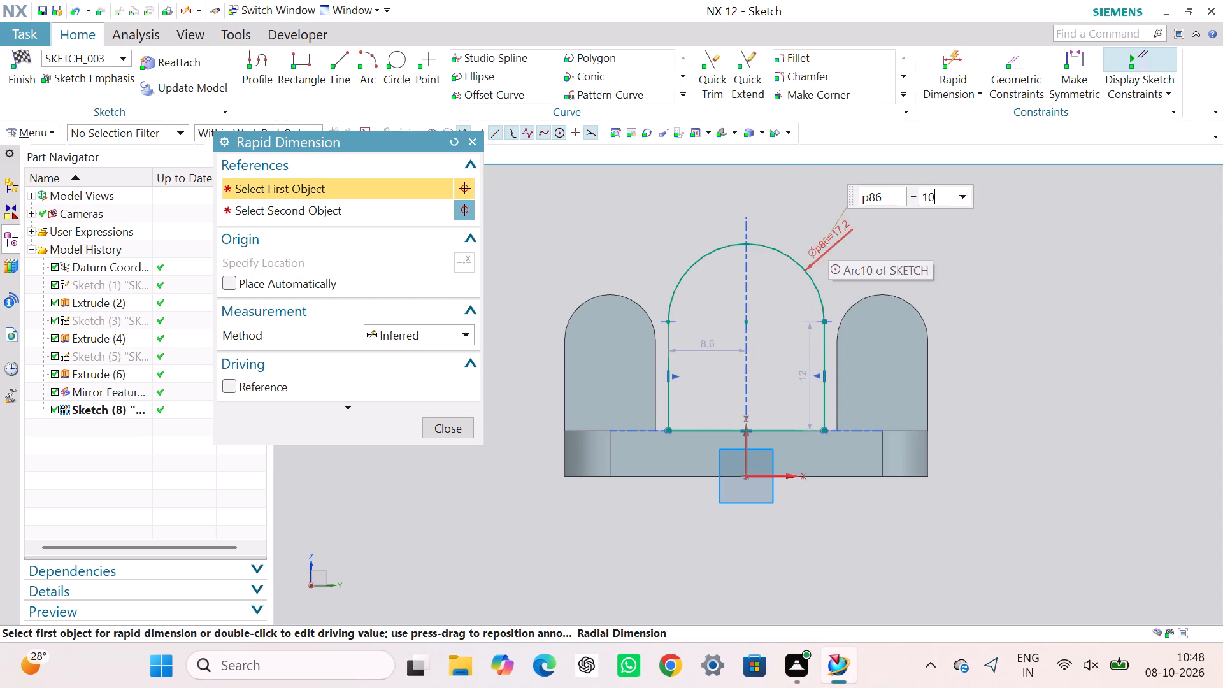
{"action": "key", "text": "Return"}
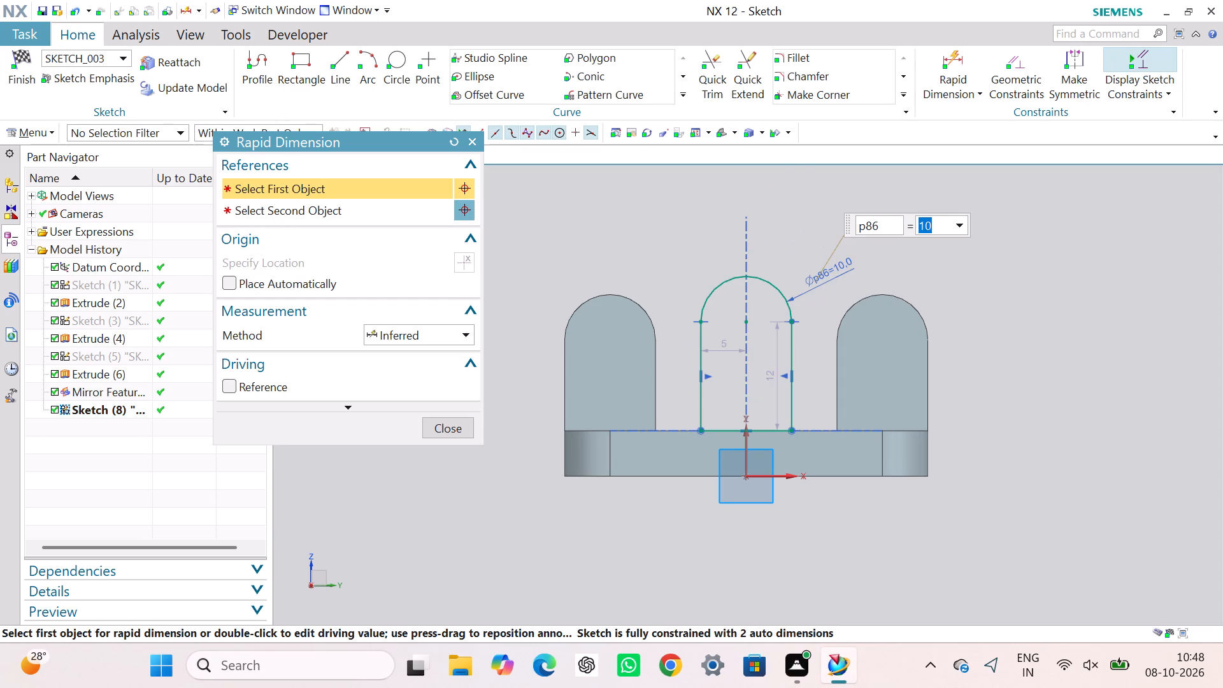
{"action": "left_click", "coordinate": [1105, 303]}
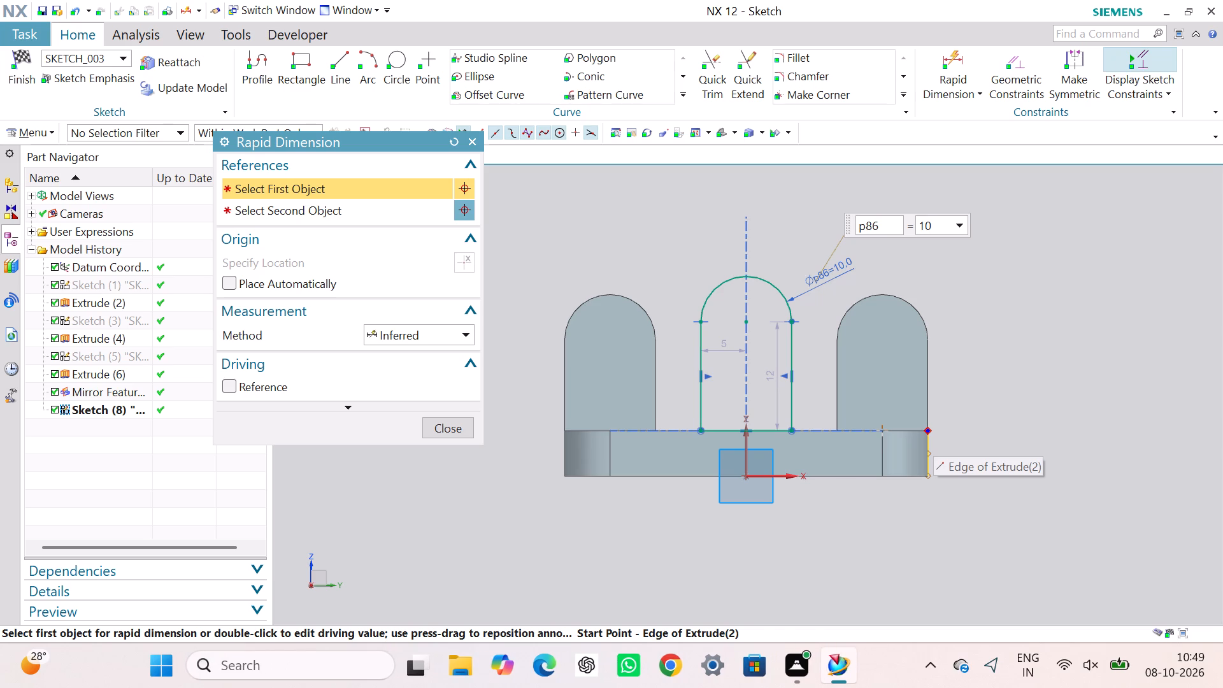
Add a horizontal dimension between the profile's two bottom corners, placed below the base plate.
{"action": "left_click", "coordinate": [700, 430]}
{"action": "left_click", "coordinate": [789, 432]}
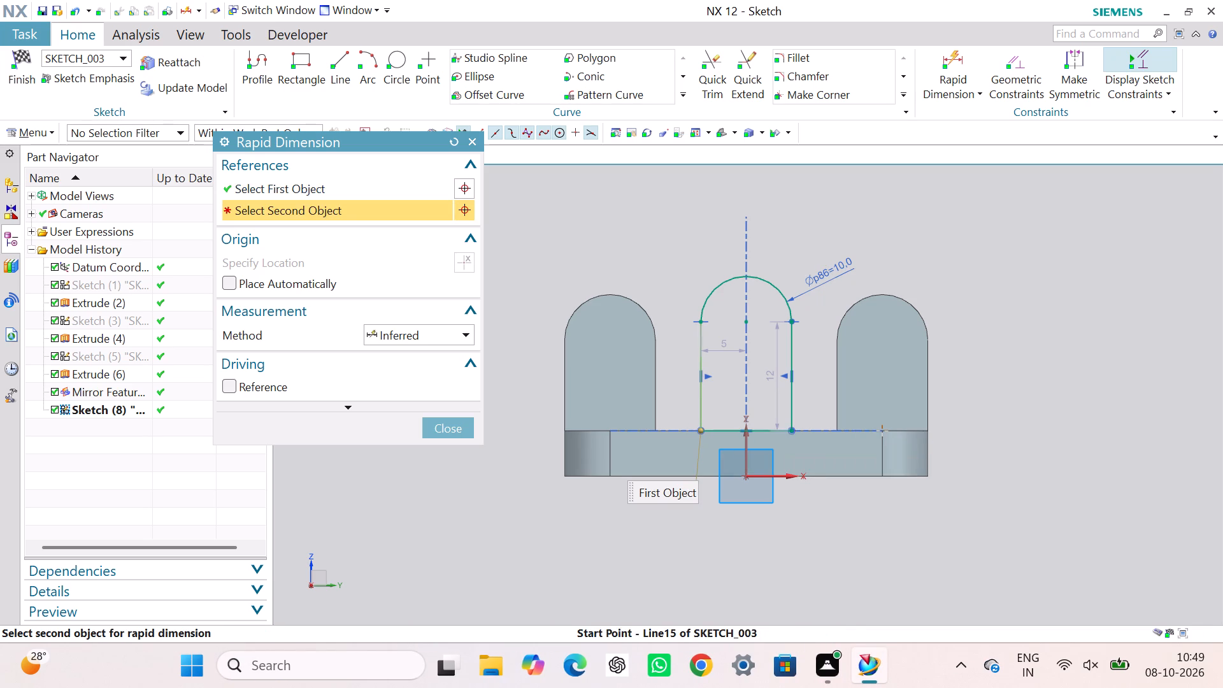
{"action": "left_click", "coordinate": [751, 533]}
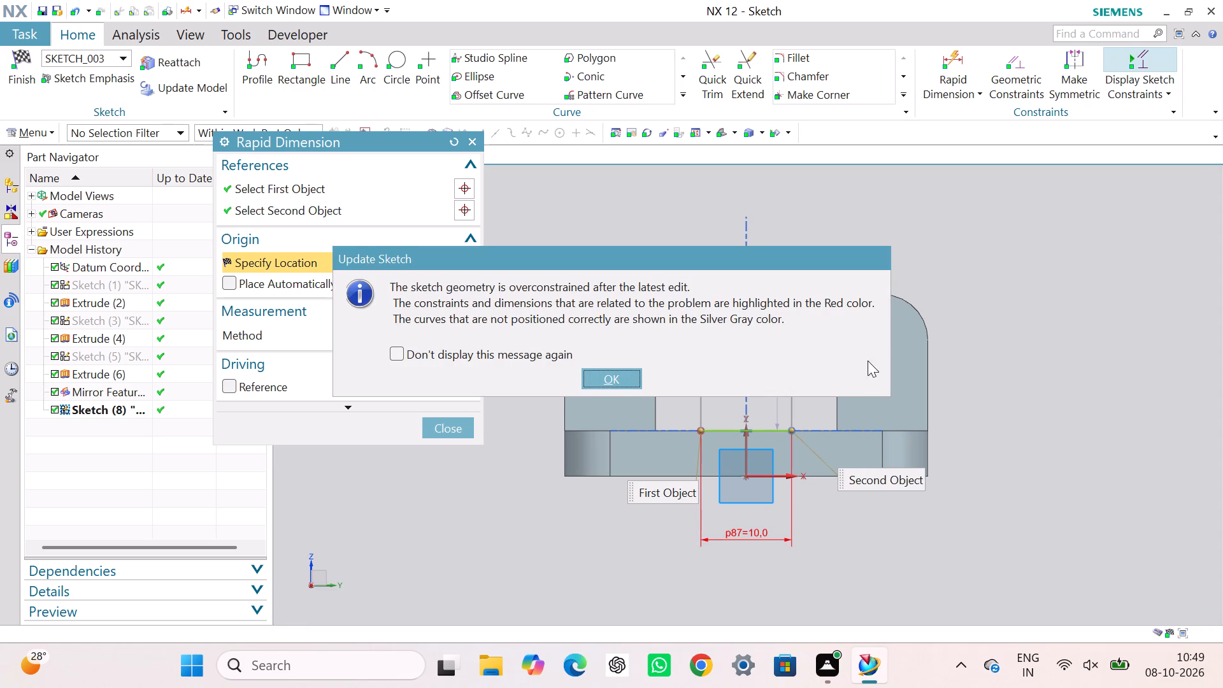
{"action": "left_click", "coordinate": [630, 369]}
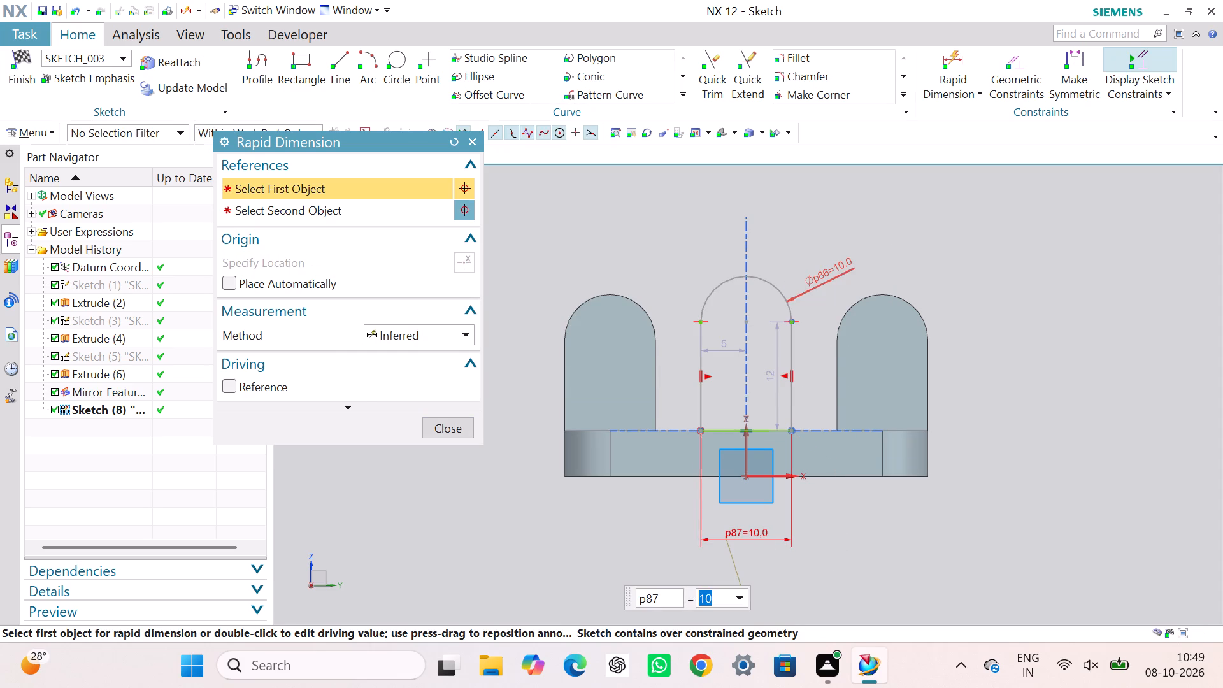
{"action": "left_click", "coordinate": [475, 145]}
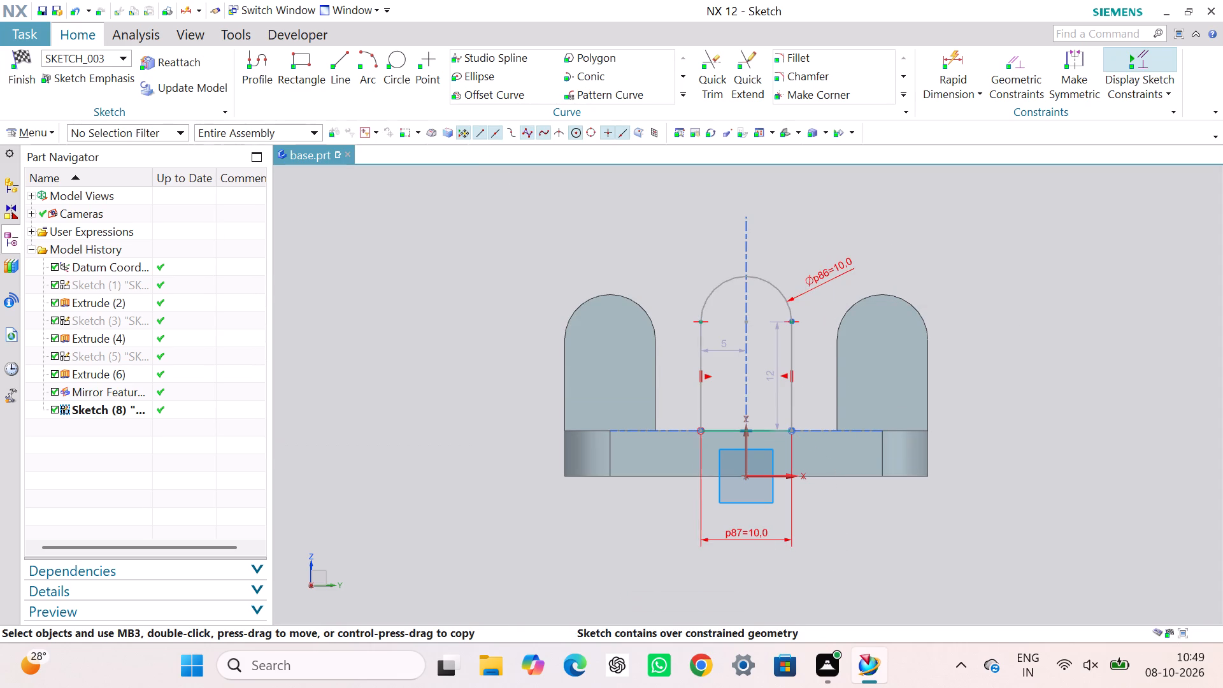
Delete the diameter dimension from the profile's top arc.
{"action": "left_click", "coordinate": [826, 284]}
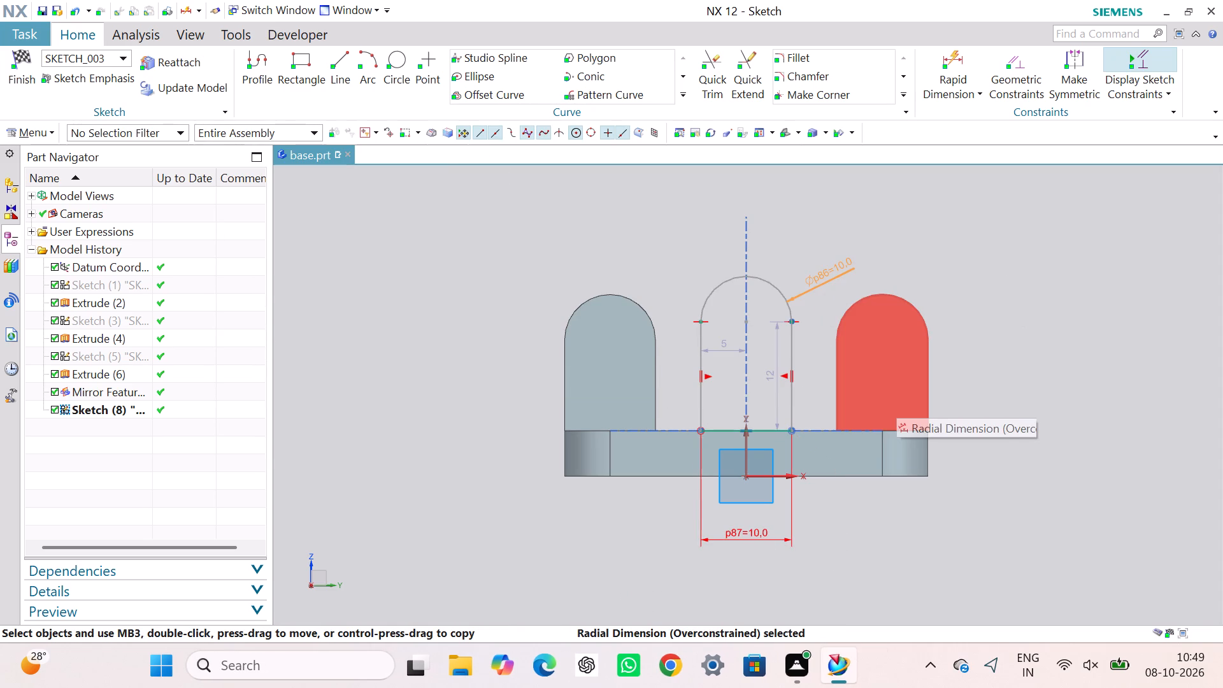
{"action": "type", "text": "20"}
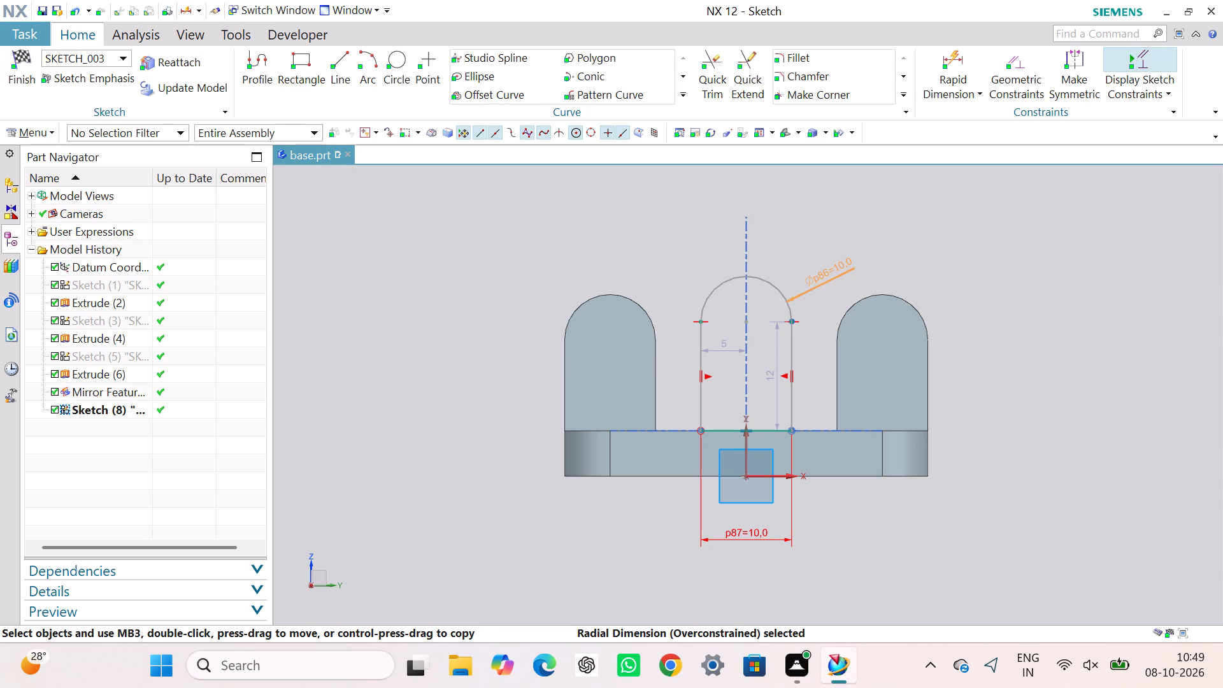
{"action": "right_click", "coordinate": [842, 274]}
{"action": "left_click", "coordinate": [915, 466]}
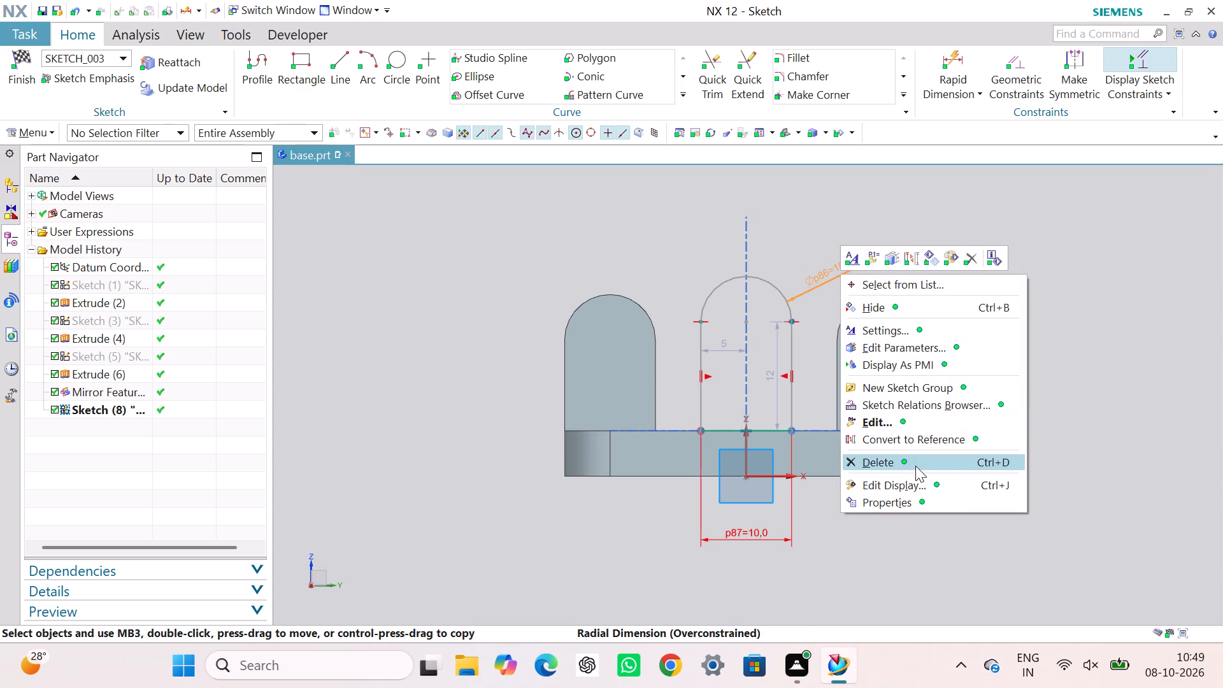
{"action": "left_click", "coordinate": [619, 374]}
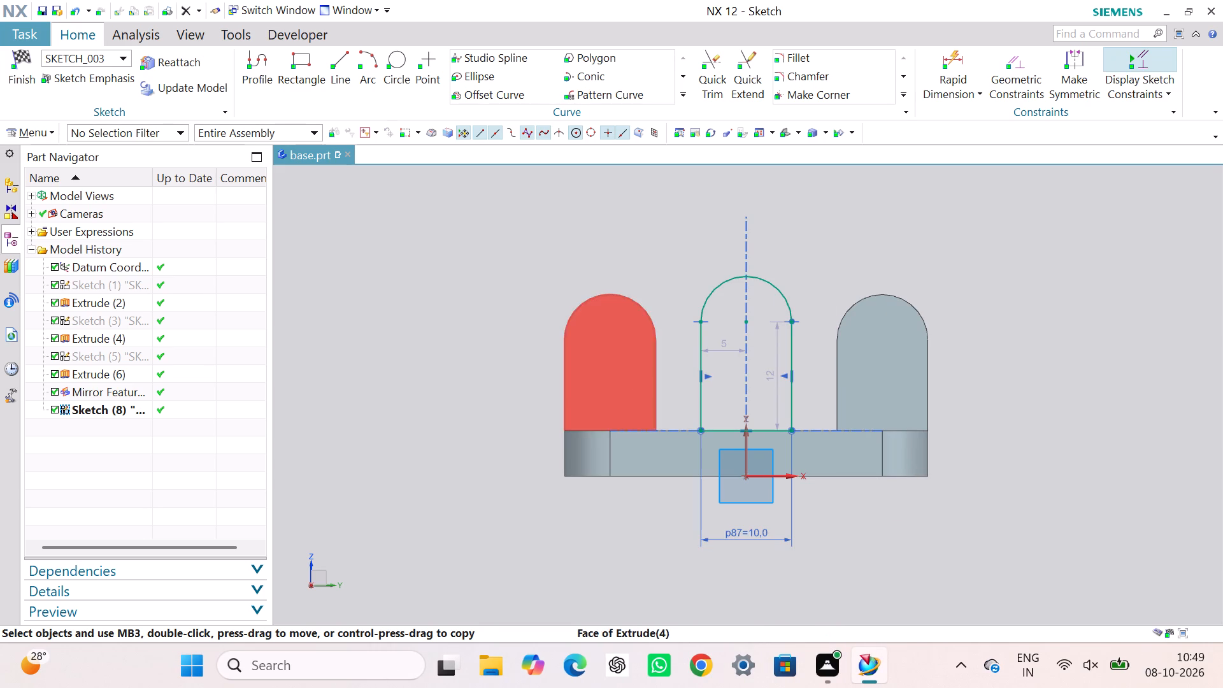
Set the profile's bottom width dimension to 20 mm and keep it placed below the plate.
{"action": "double_click", "coordinate": [736, 533]}
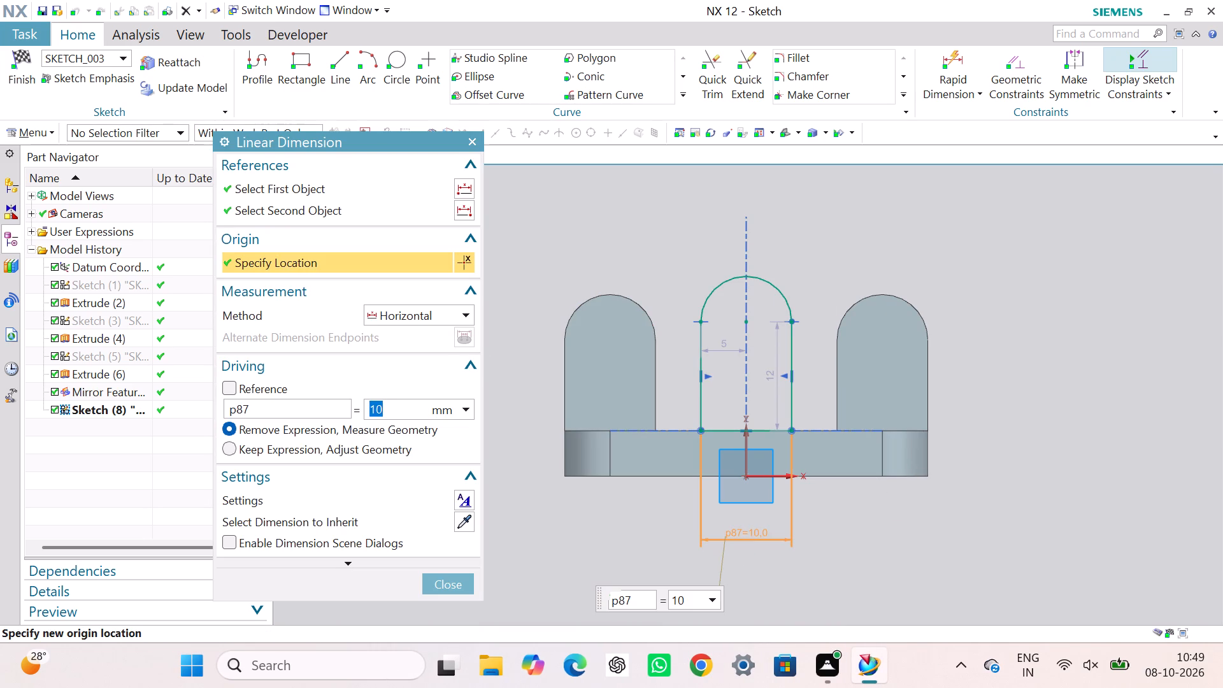
{"action": "type", "text": "20"}
{"action": "key", "text": "Return"}
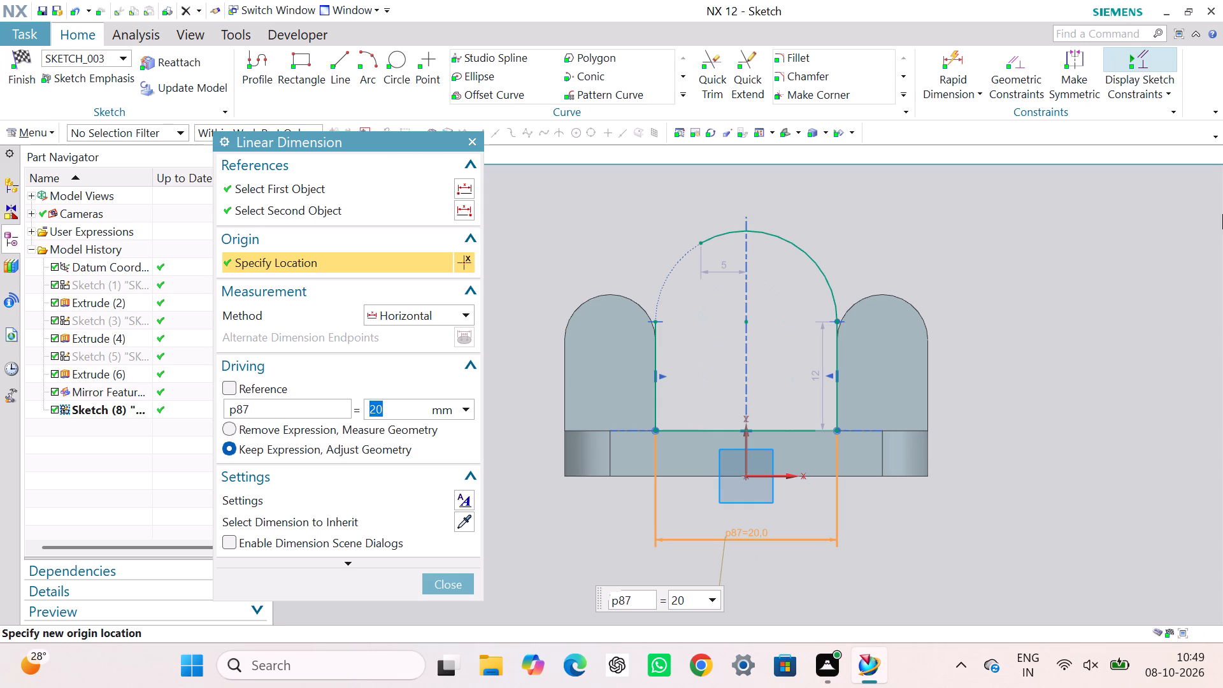
{"action": "left_click", "coordinate": [1055, 201]}
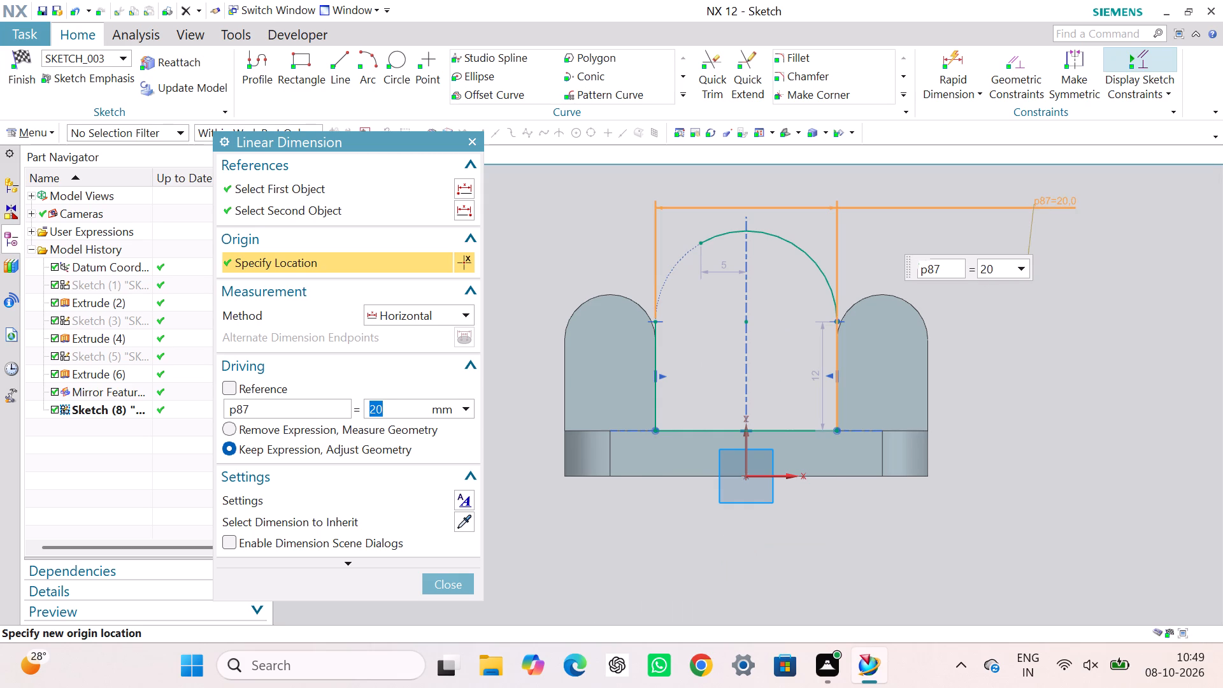
{"action": "left_click", "coordinate": [740, 537]}
{"action": "key", "text": "Escape"}
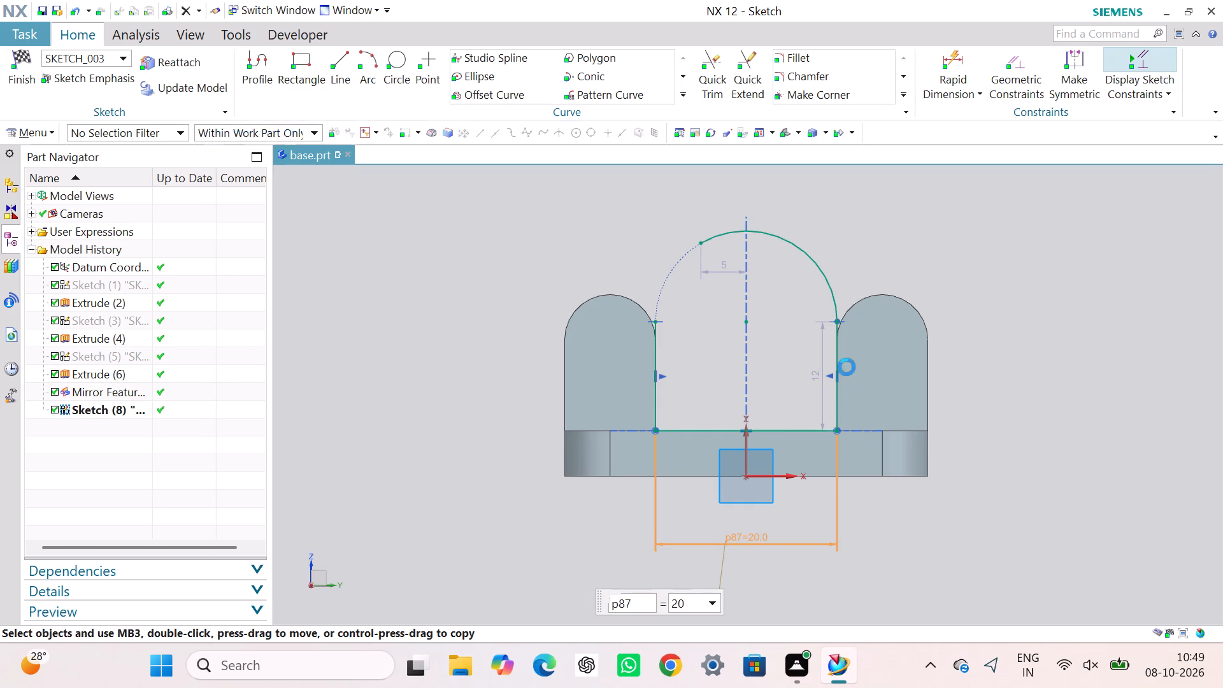
{"action": "key", "text": "Escape"}
Delete the arc on top of the profile.
{"action": "left_click", "coordinate": [819, 264]}
{"action": "key", "text": "Delete"}
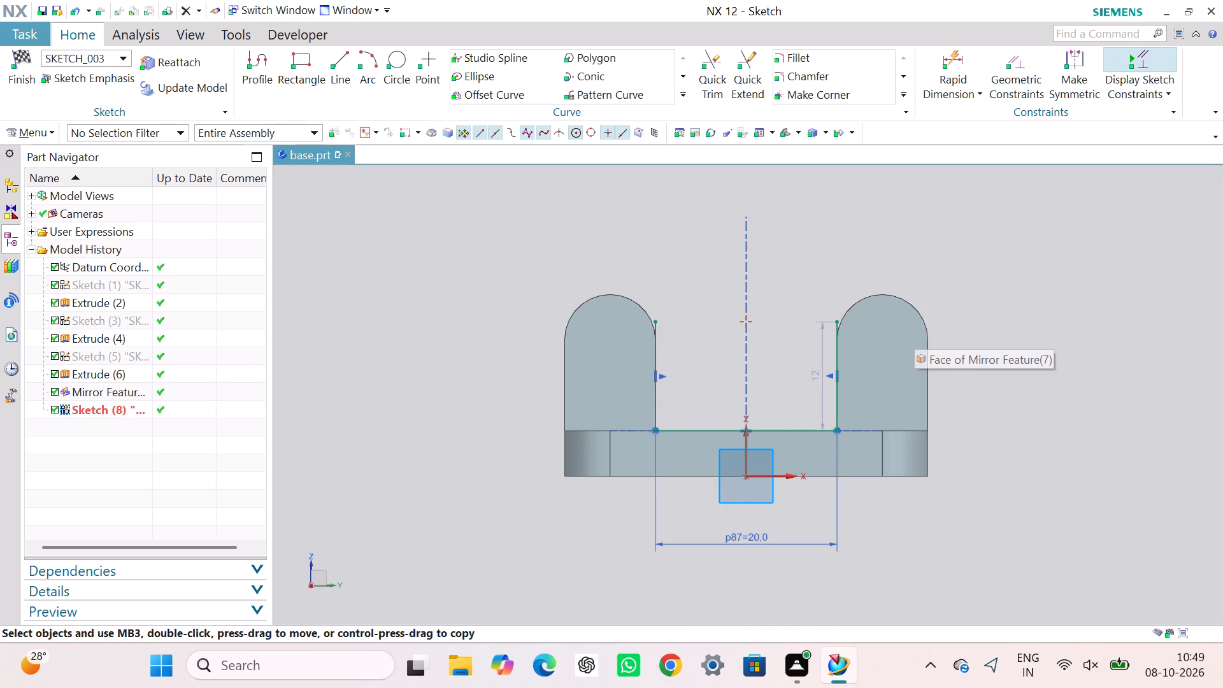
{"action": "left_click", "coordinate": [959, 275]}
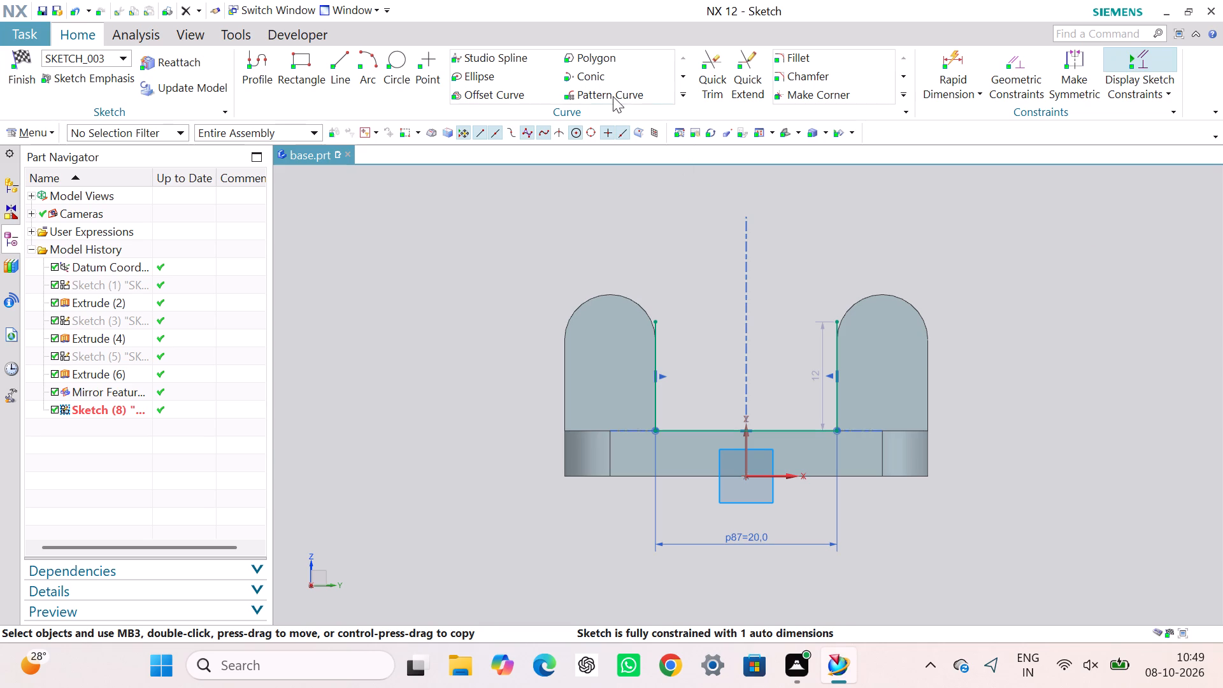
Draw a three-point arc of about 10 mm radius joining the top ends of the two vertical lines, tangent to them.
{"action": "left_click", "coordinate": [369, 57]}
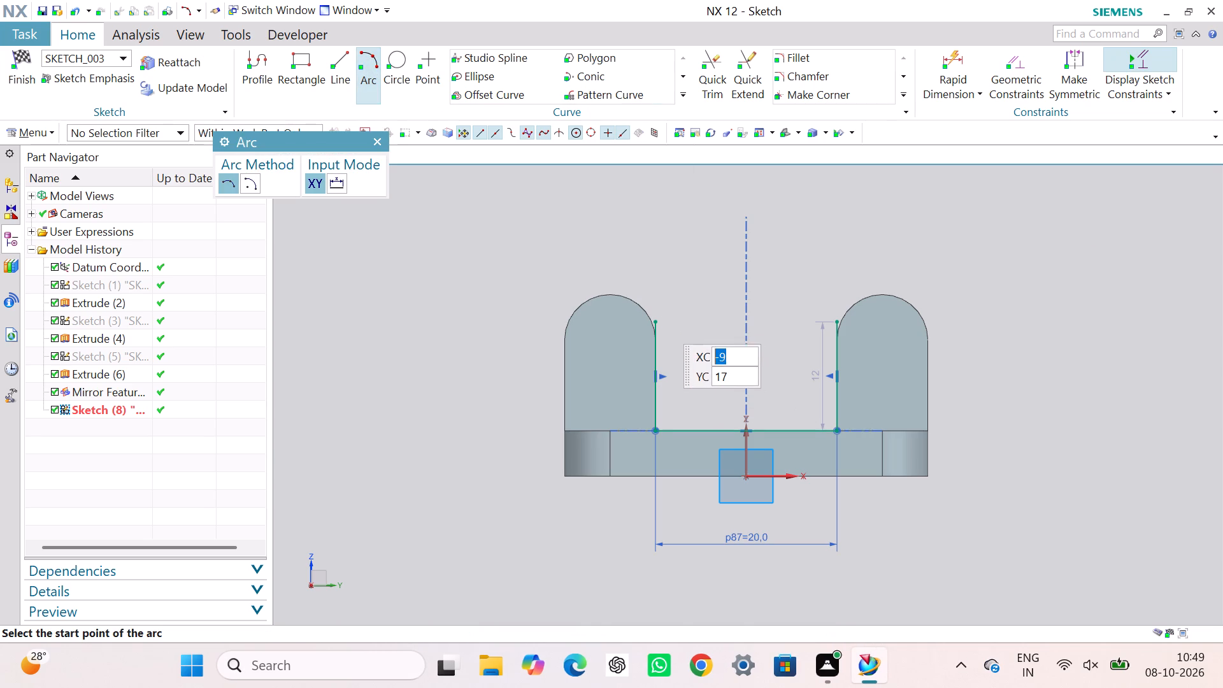
{"action": "left_click", "coordinate": [655, 320]}
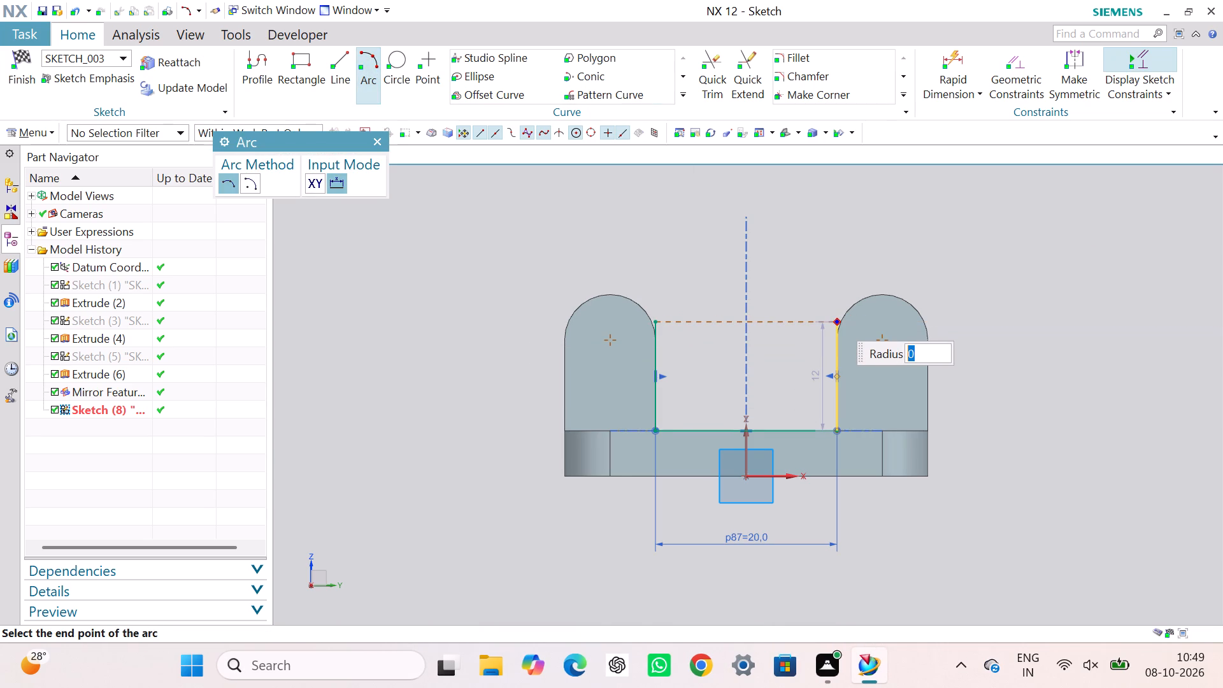
{"action": "left_click", "coordinate": [836, 320]}
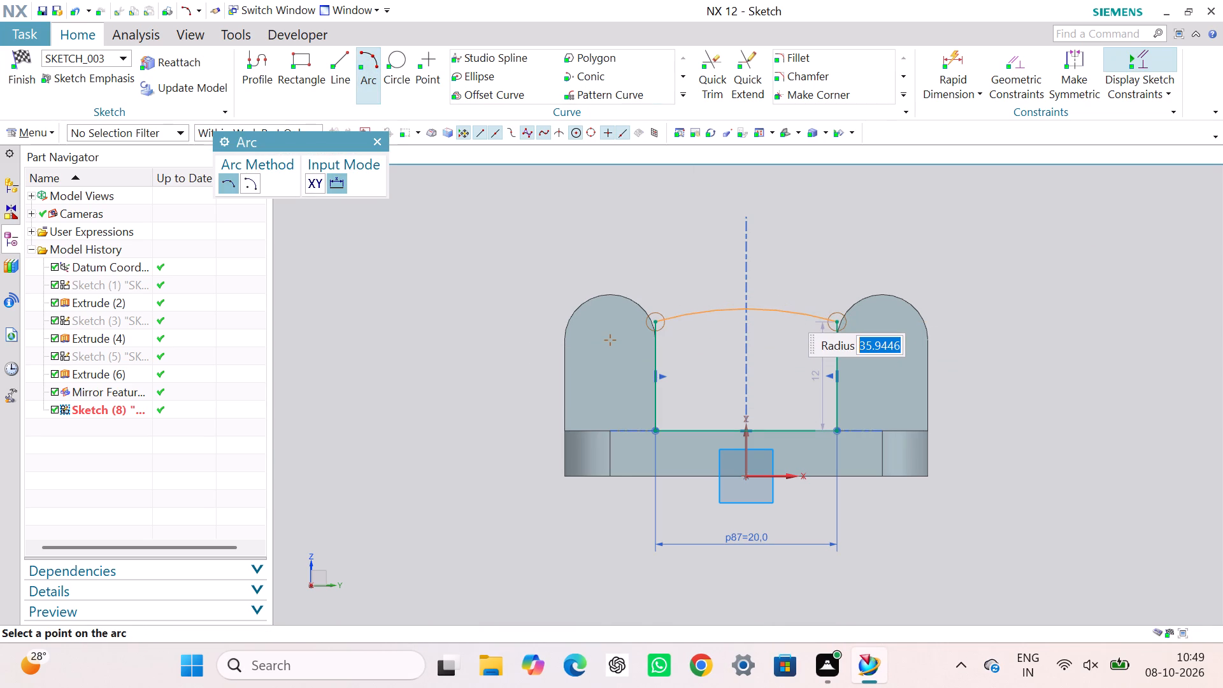
{"action": "left_click", "coordinate": [786, 257]}
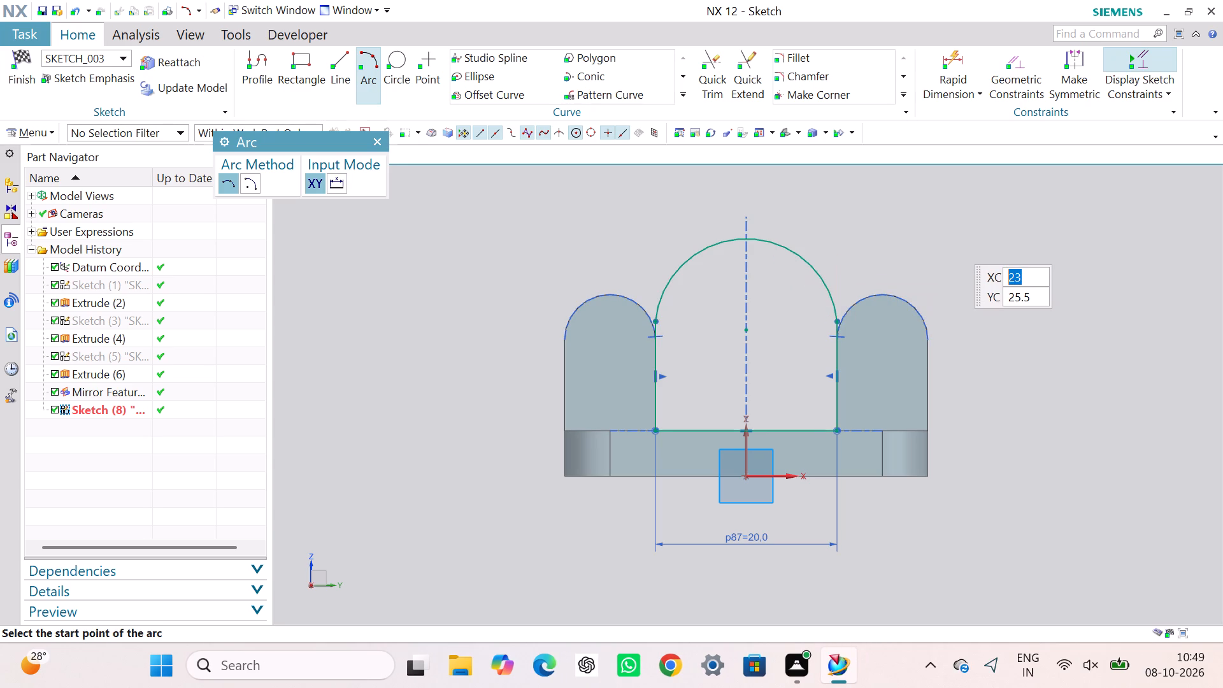
{"action": "key", "text": "Escape"}
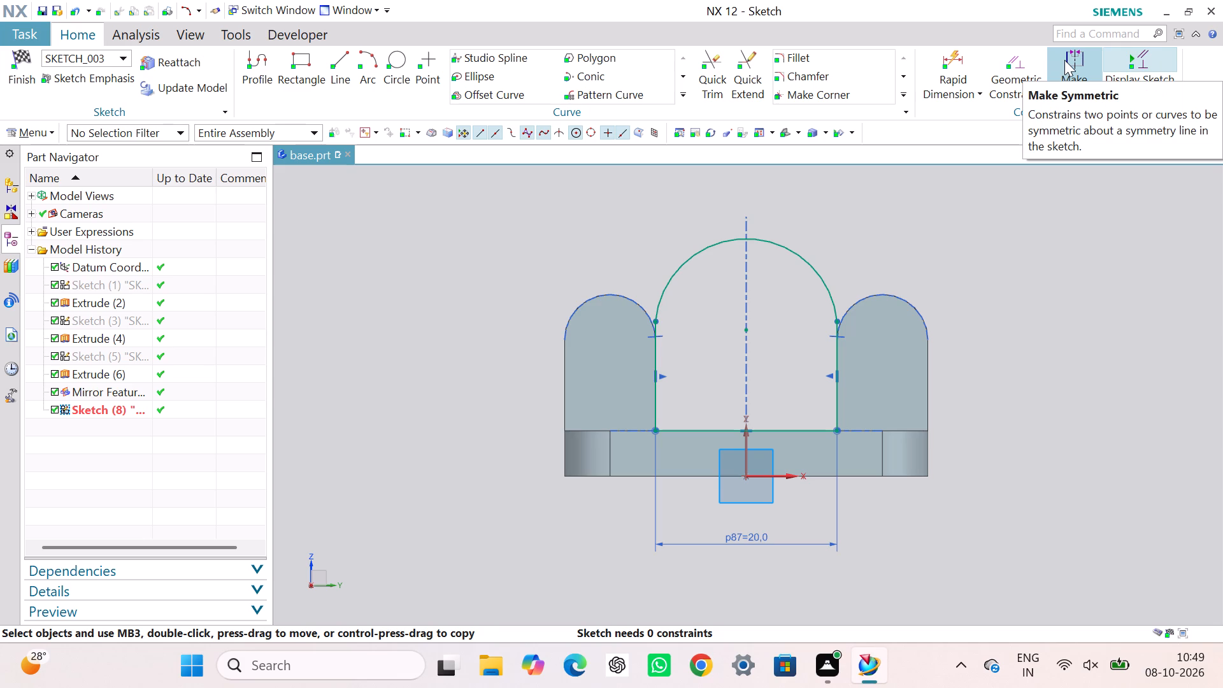
Dimension the radius of the profile's new top arc and set it to 10 mm.
{"action": "left_click", "coordinate": [962, 69]}
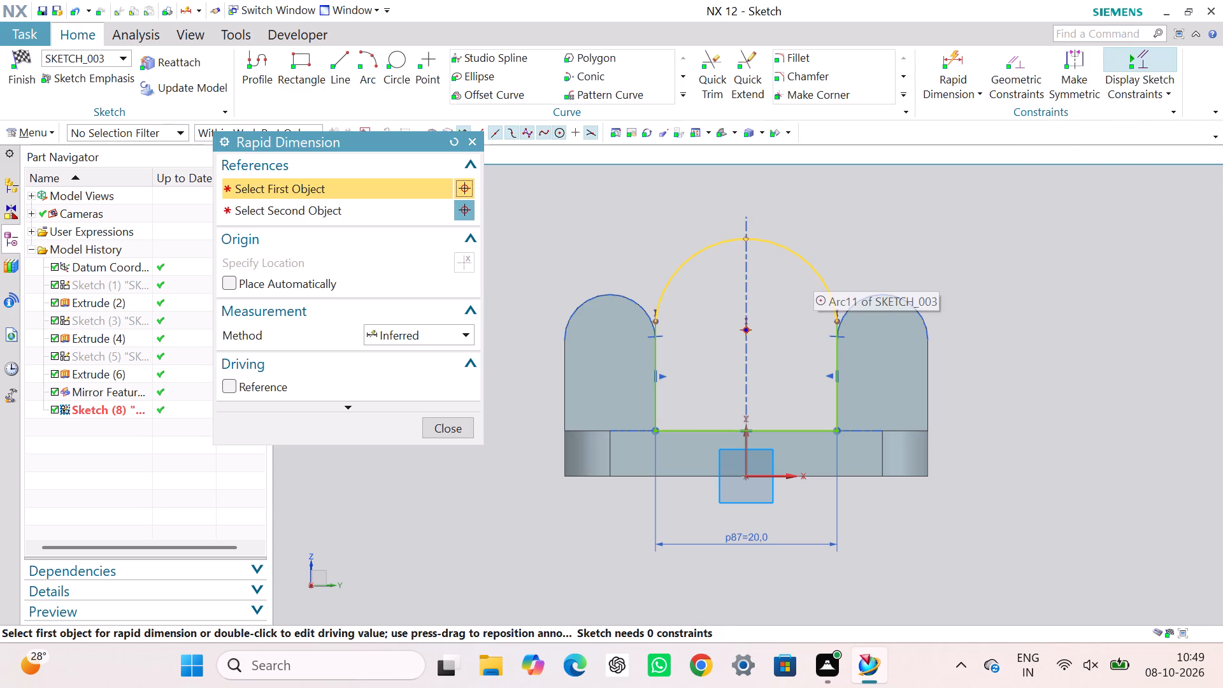
{"action": "left_click", "coordinate": [813, 269]}
{"action": "left_click", "coordinate": [833, 244]}
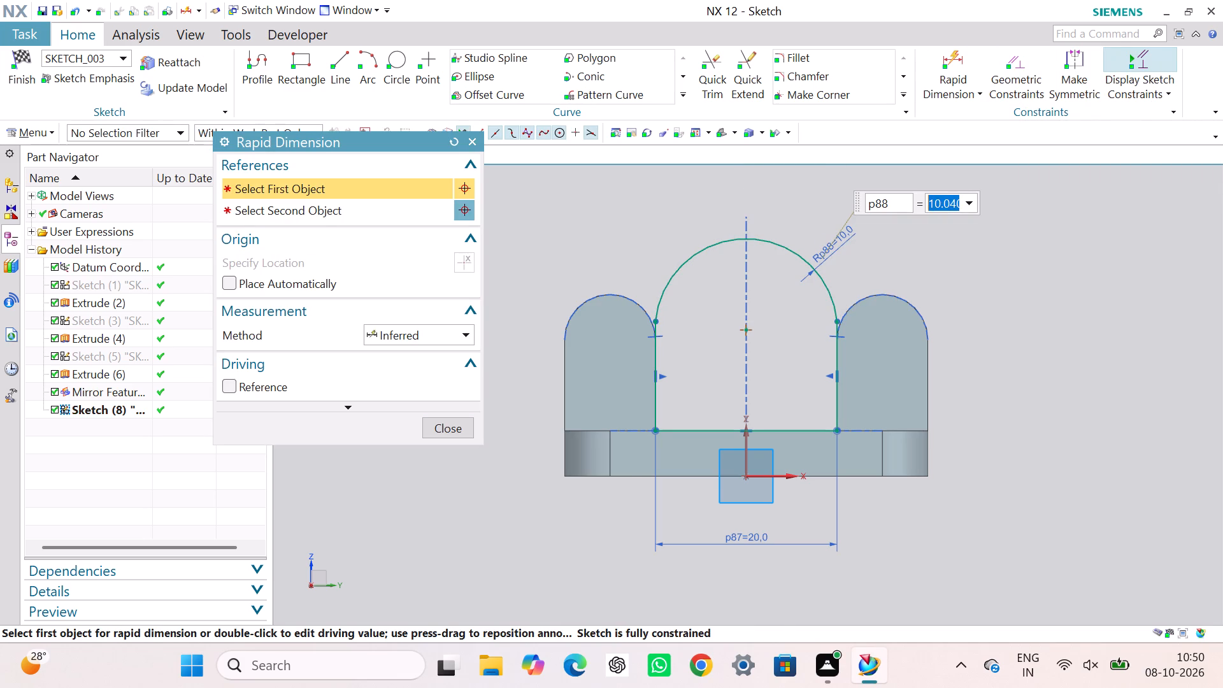
{"action": "type", "text": "10"}
{"action": "key", "text": "Return"}
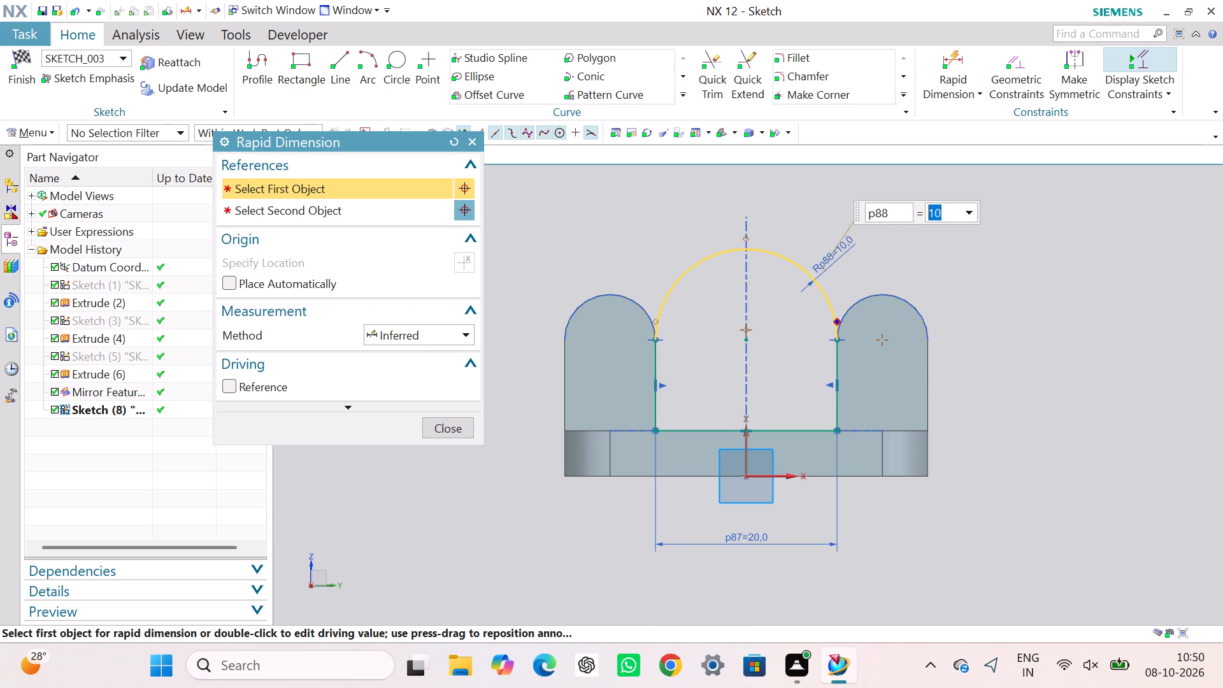
{"action": "left_click", "coordinate": [445, 434]}
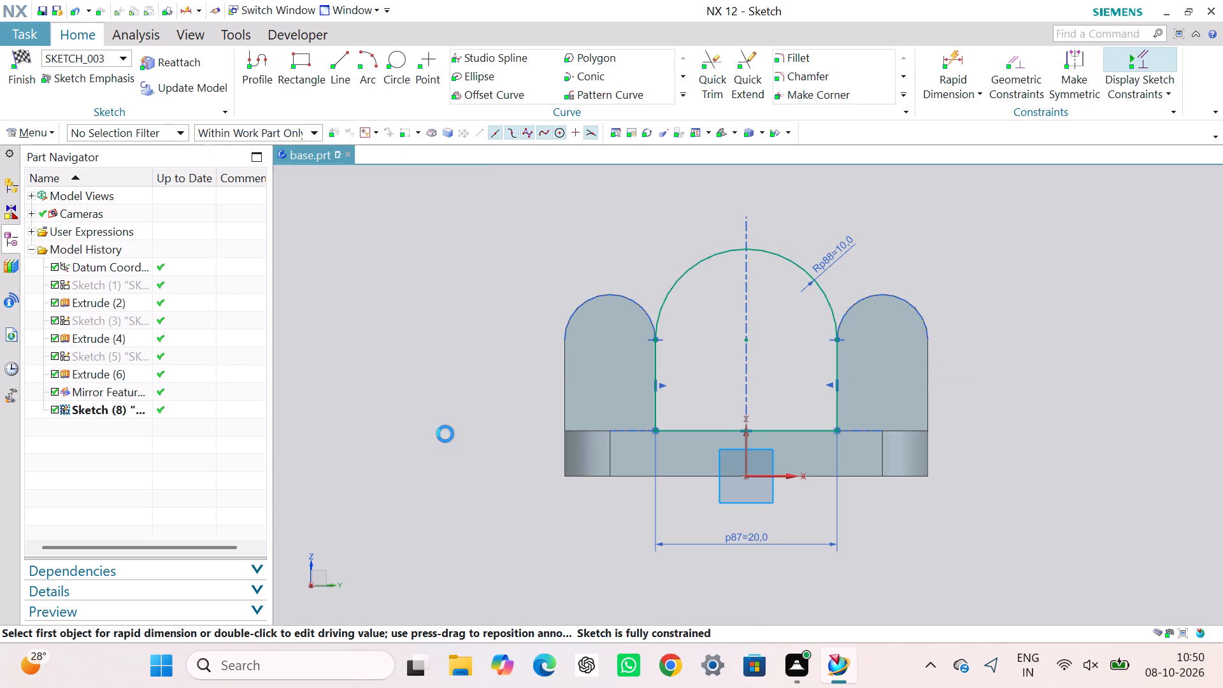
{"action": "left_click", "coordinate": [968, 301]}
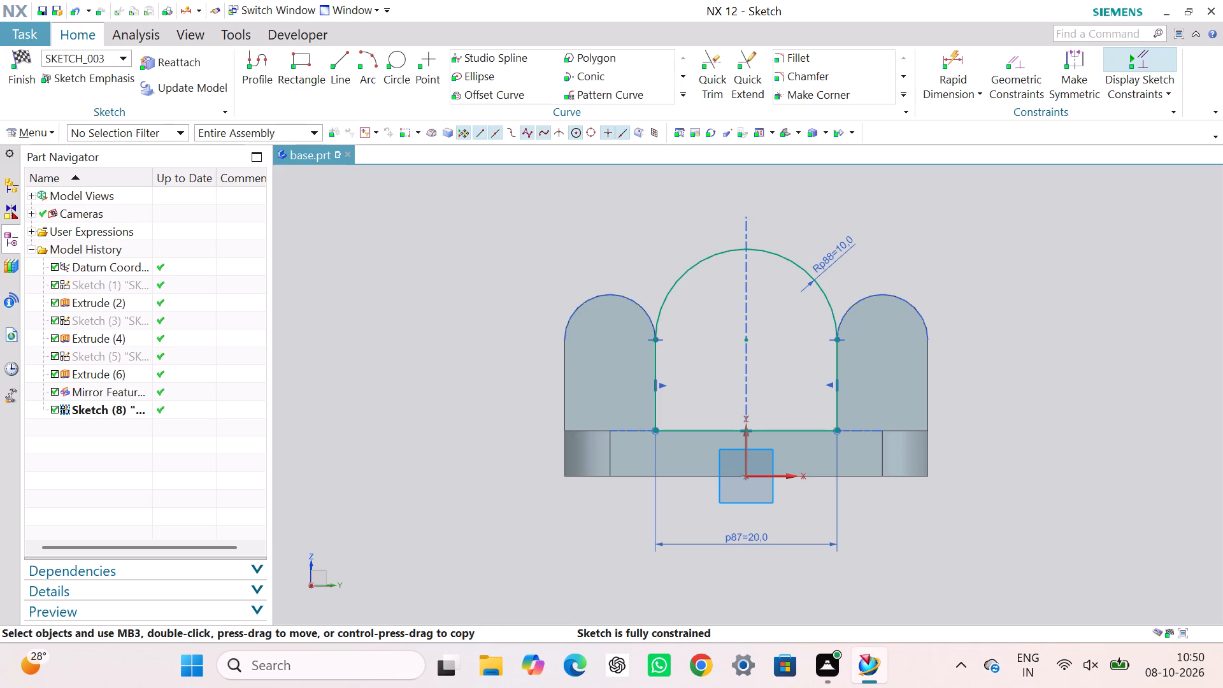
Draw a circle about 9.9 mm in diameter centred on the top arc's centre.
{"action": "left_click", "coordinate": [395, 73]}
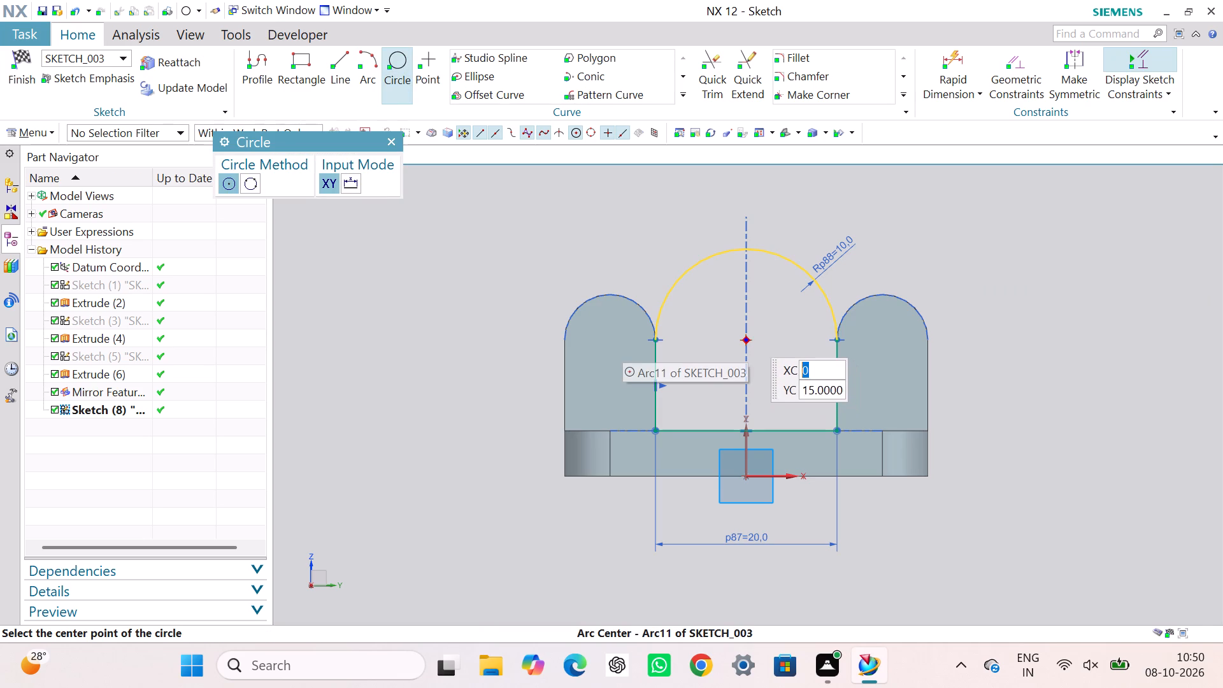
{"action": "left_click", "coordinate": [745, 339]}
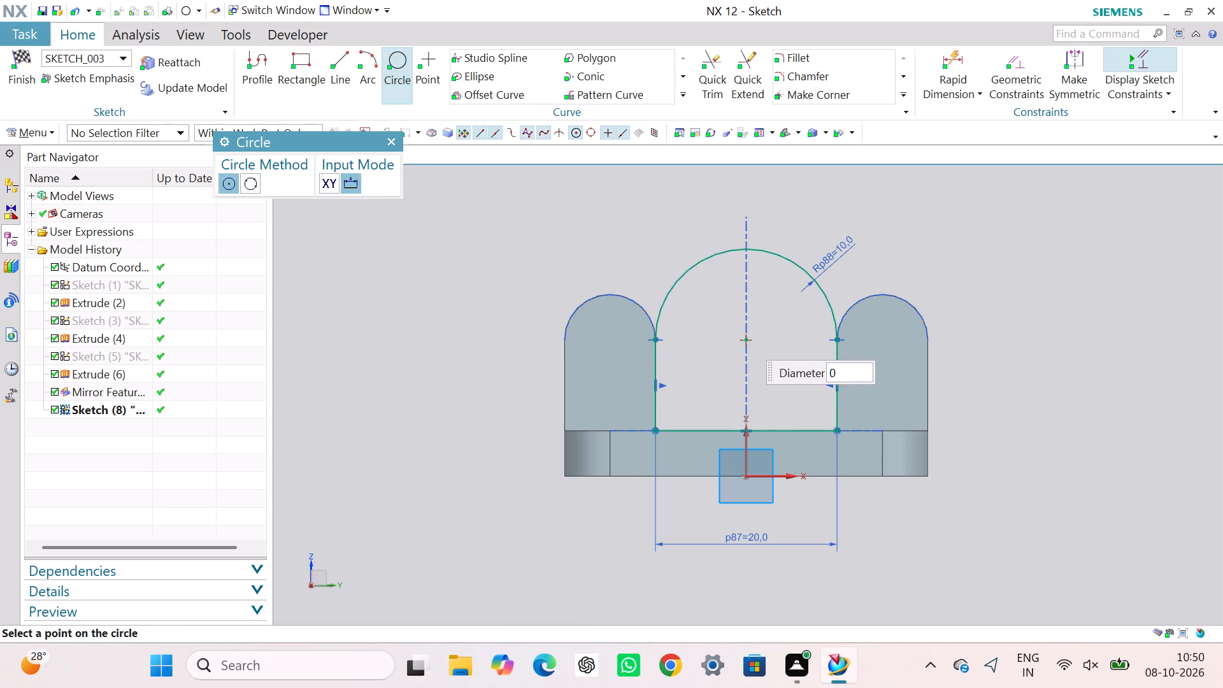
{"action": "left_click", "coordinate": [769, 378]}
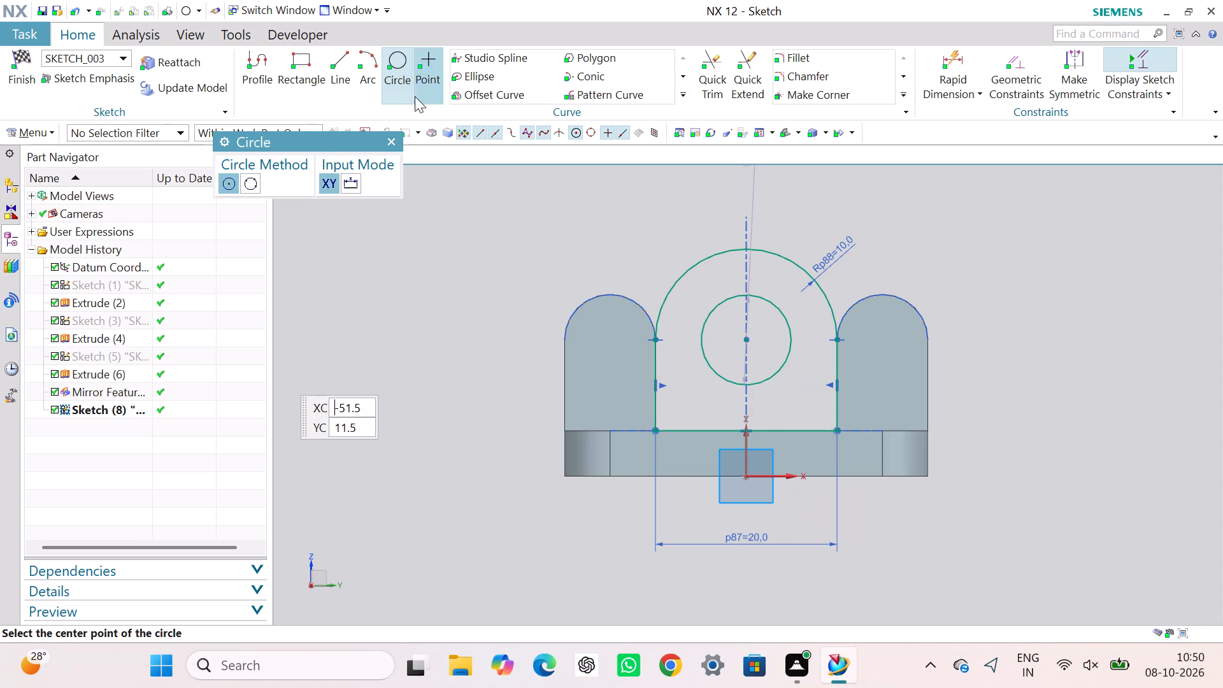
{"action": "left_click", "coordinate": [391, 144]}
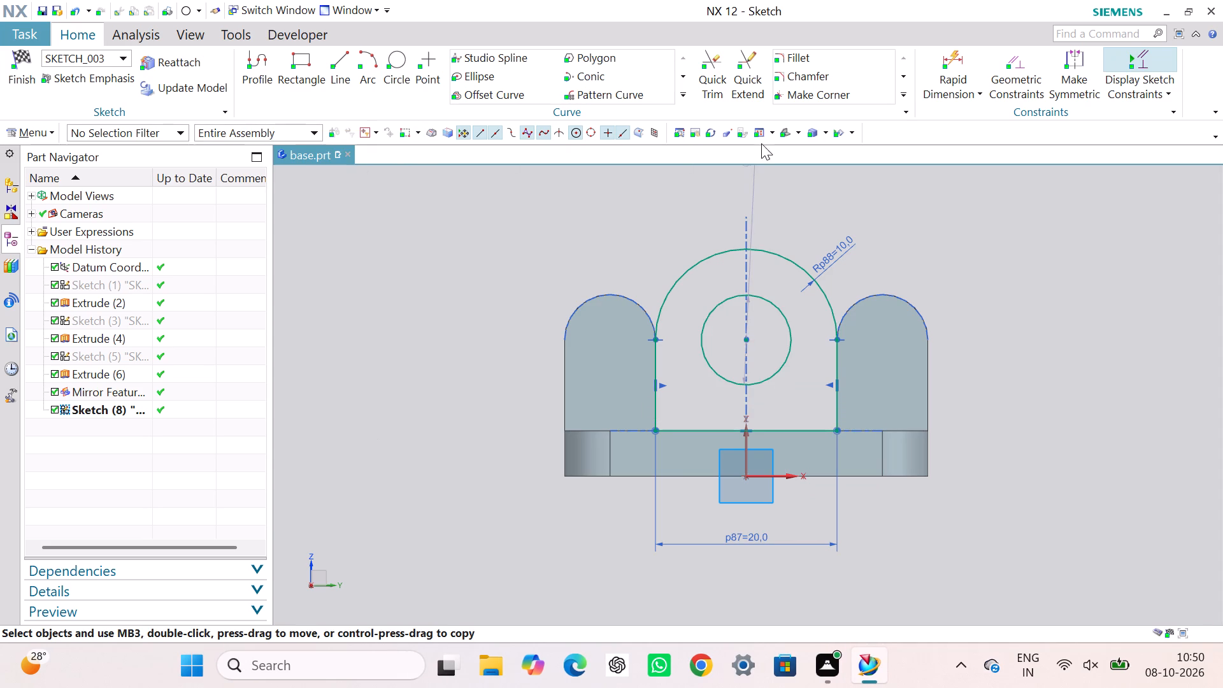
Dimension the circle's diameter, set it to 8 mm, and finish the sketch.
{"action": "left_click", "coordinate": [971, 57]}
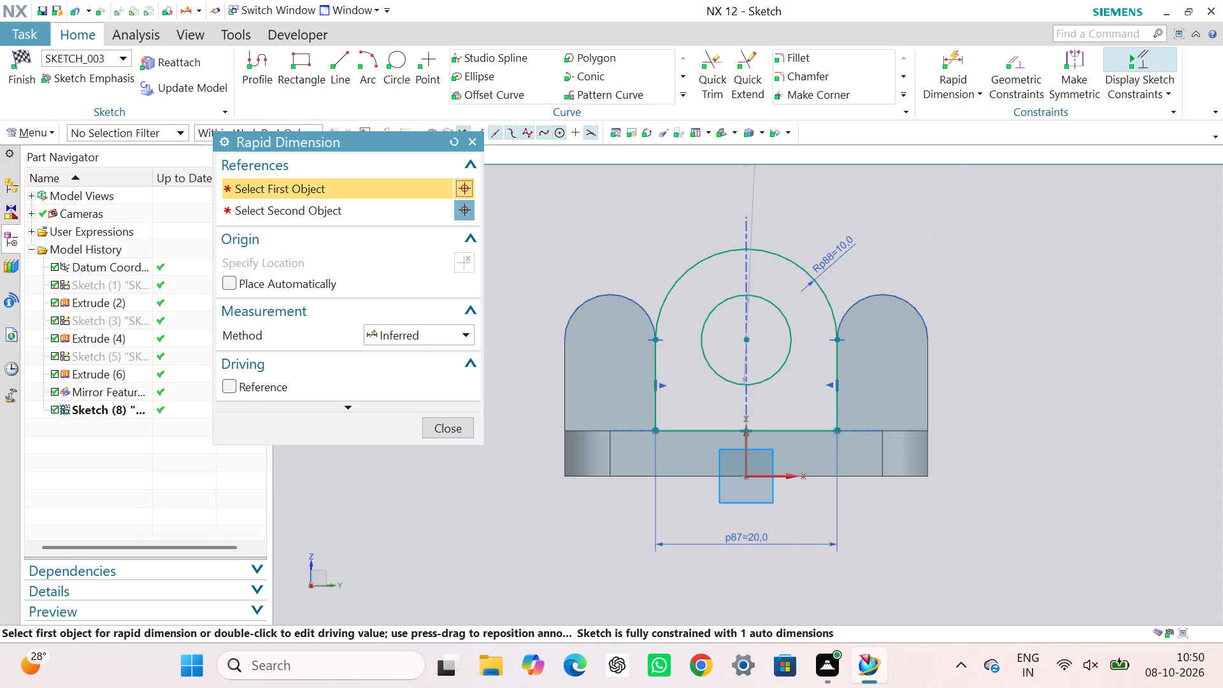
{"action": "left_click", "coordinate": [791, 329]}
{"action": "left_click", "coordinate": [903, 267]}
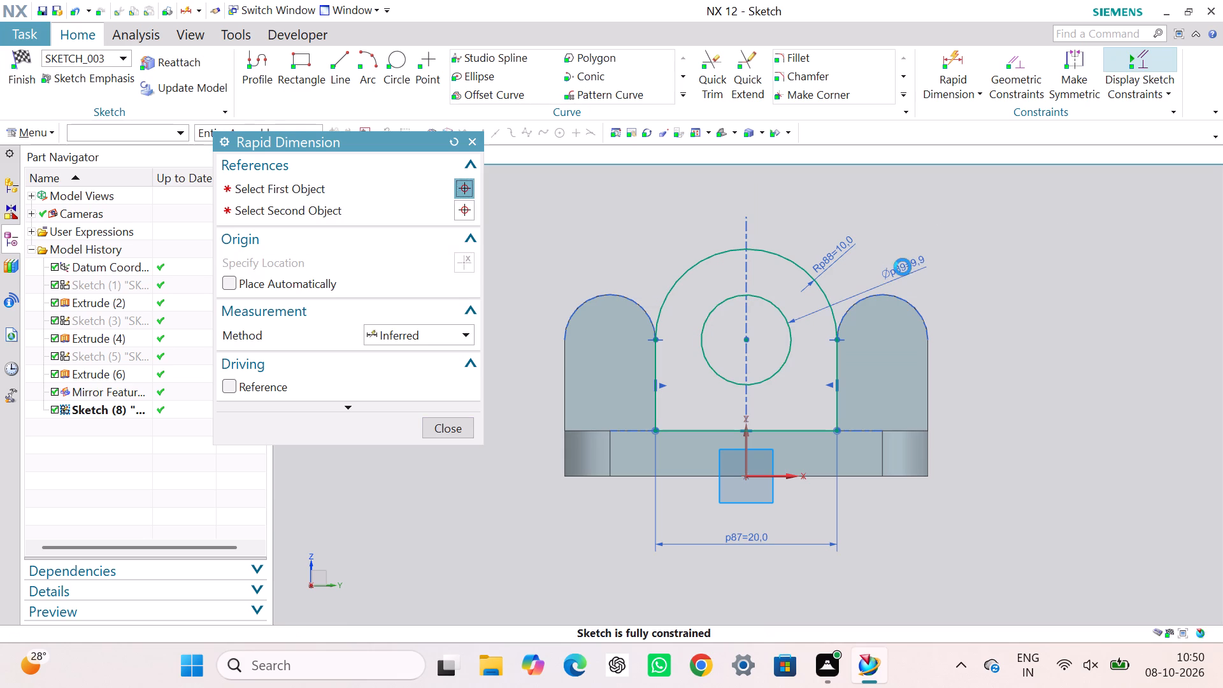
{"action": "key", "text": "8"}
{"action": "key", "text": "Return"}
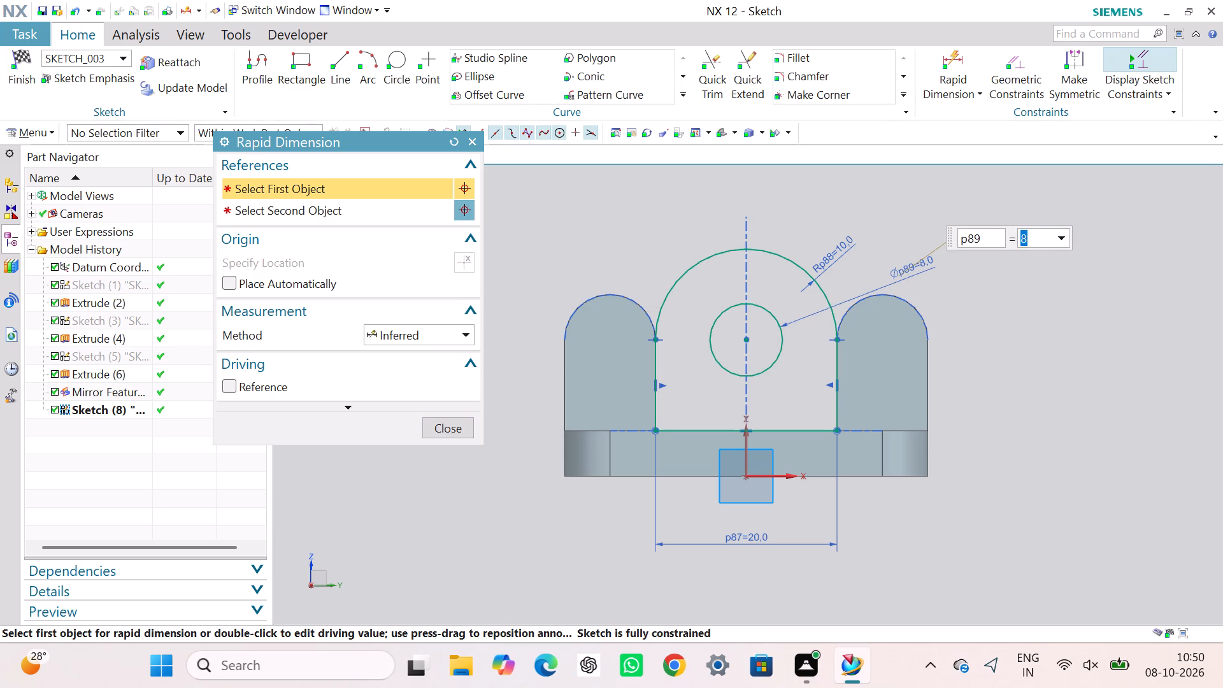
{"action": "left_click", "coordinate": [456, 430]}
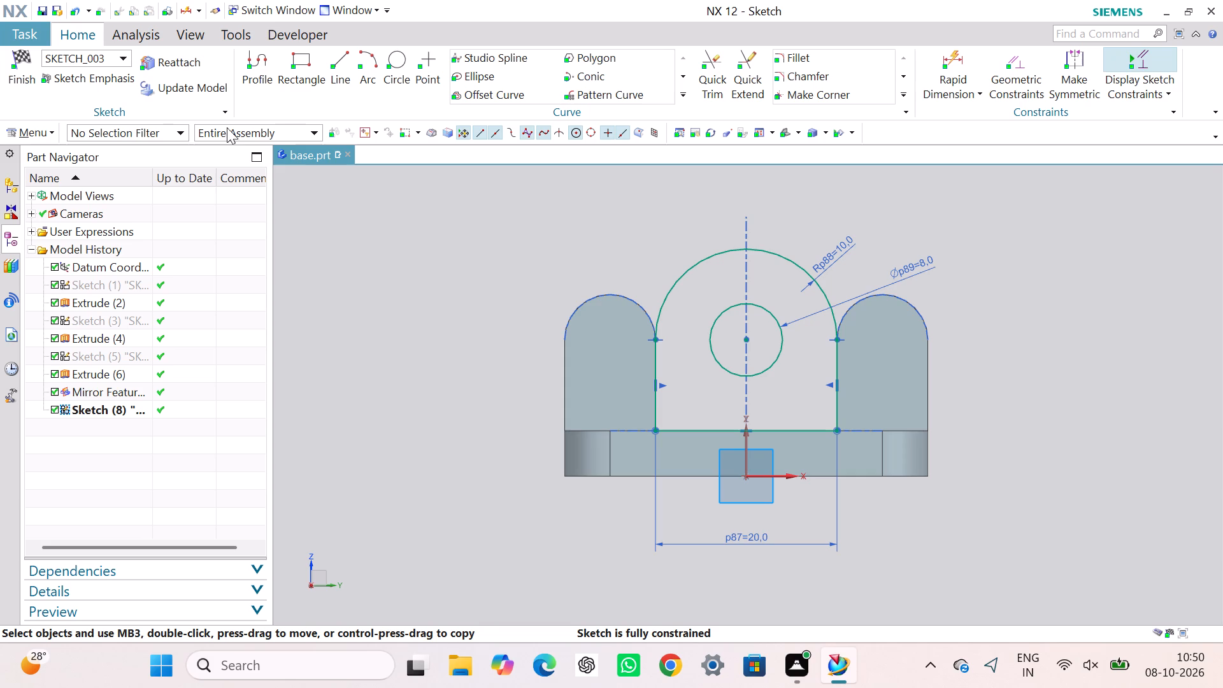
{"action": "left_click", "coordinate": [12, 55]}
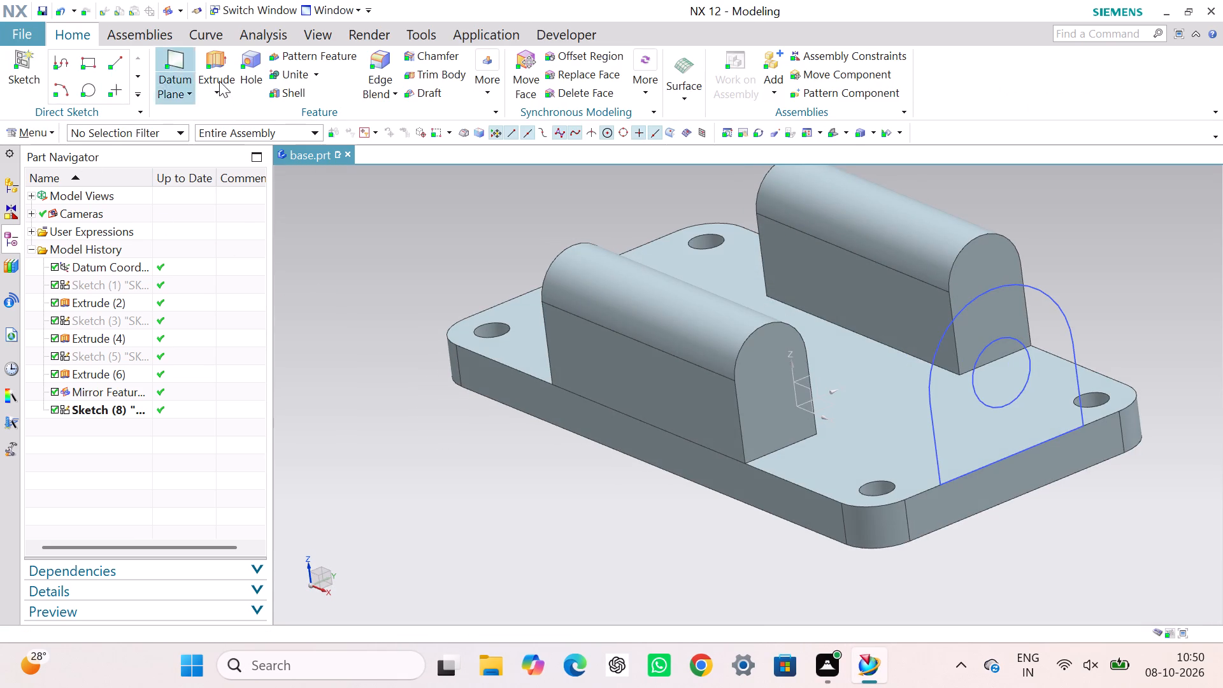
Extrude the arch-topped lug profile with its 8 mm hole 10 mm inward over the plate, with the direction reversed and Boolean set to None.
{"action": "left_click", "coordinate": [222, 62]}
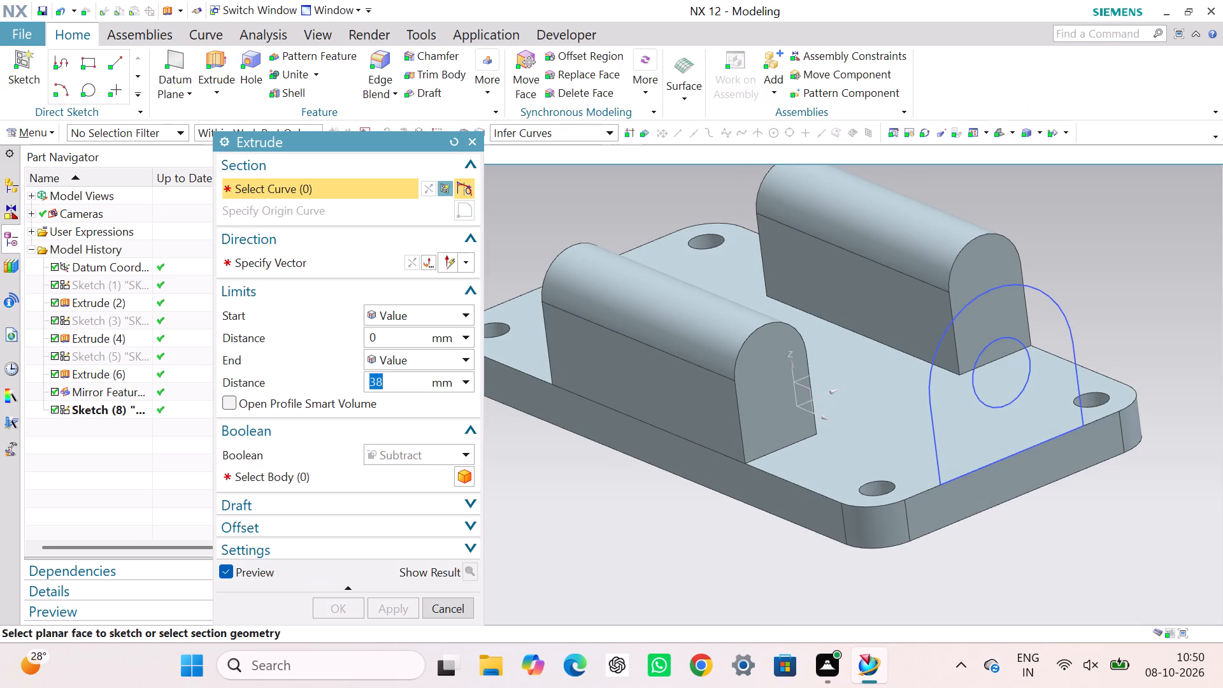
{"action": "type", "text": "10"}
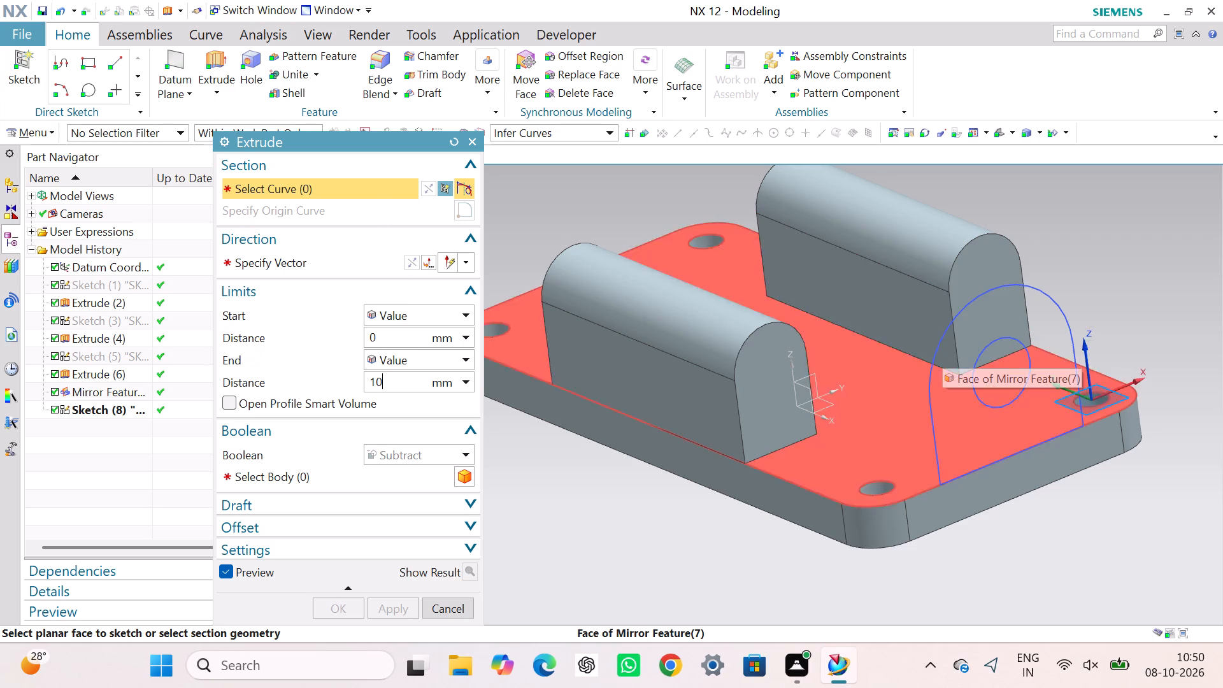
{"action": "left_click", "coordinate": [931, 422]}
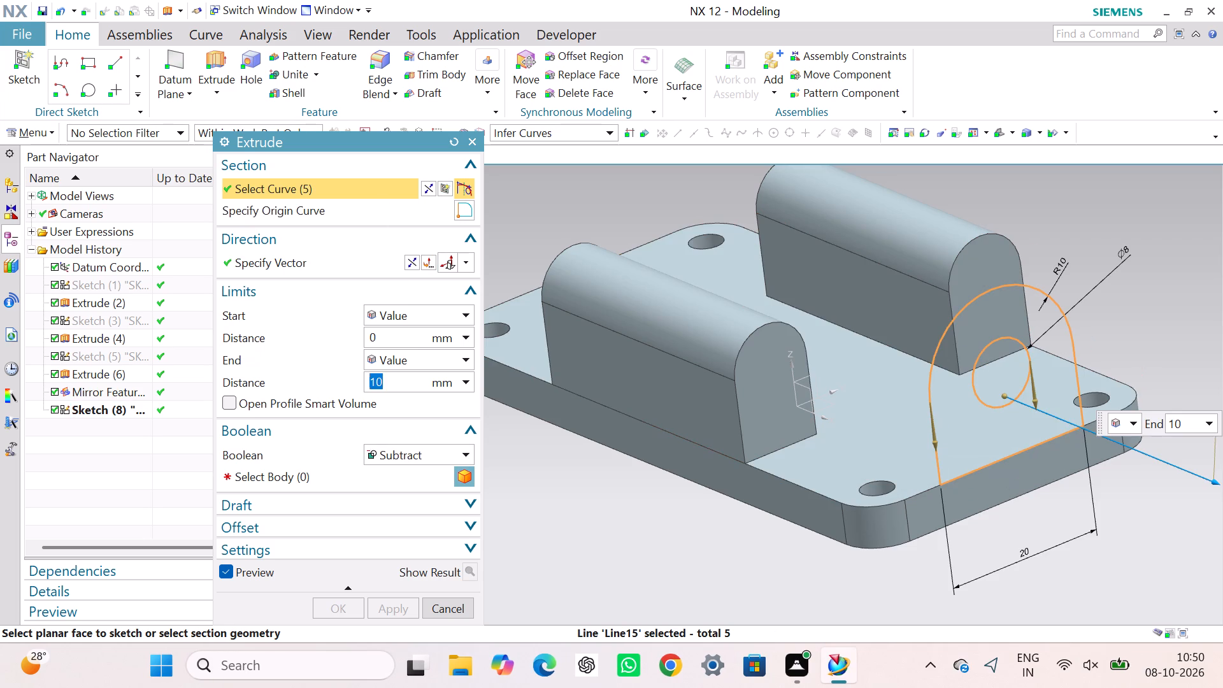
{"action": "left_click", "coordinate": [411, 262]}
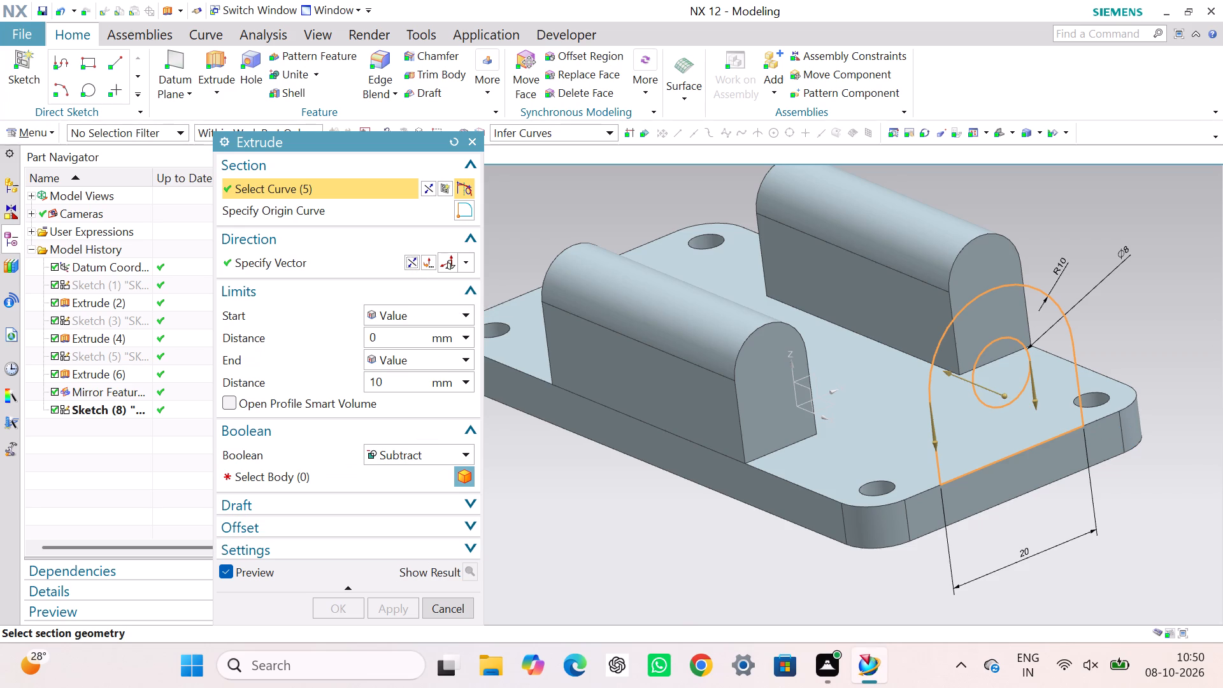
{"action": "left_click", "coordinate": [465, 455]}
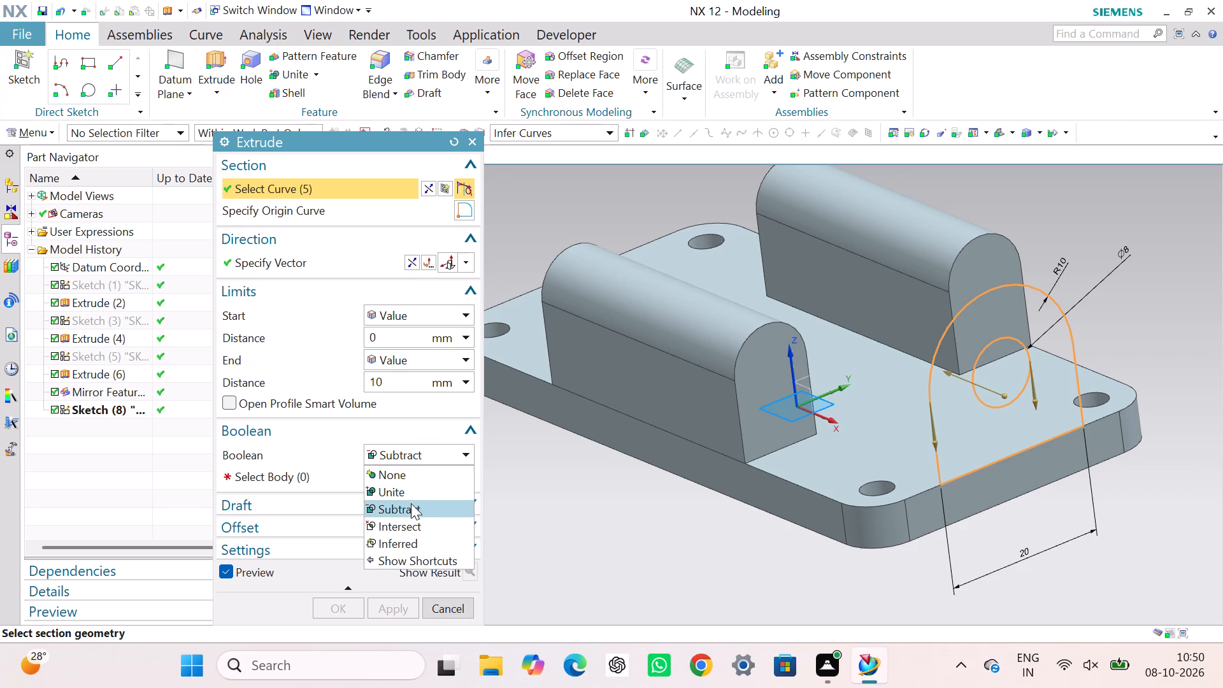
{"action": "left_click", "coordinate": [412, 520]}
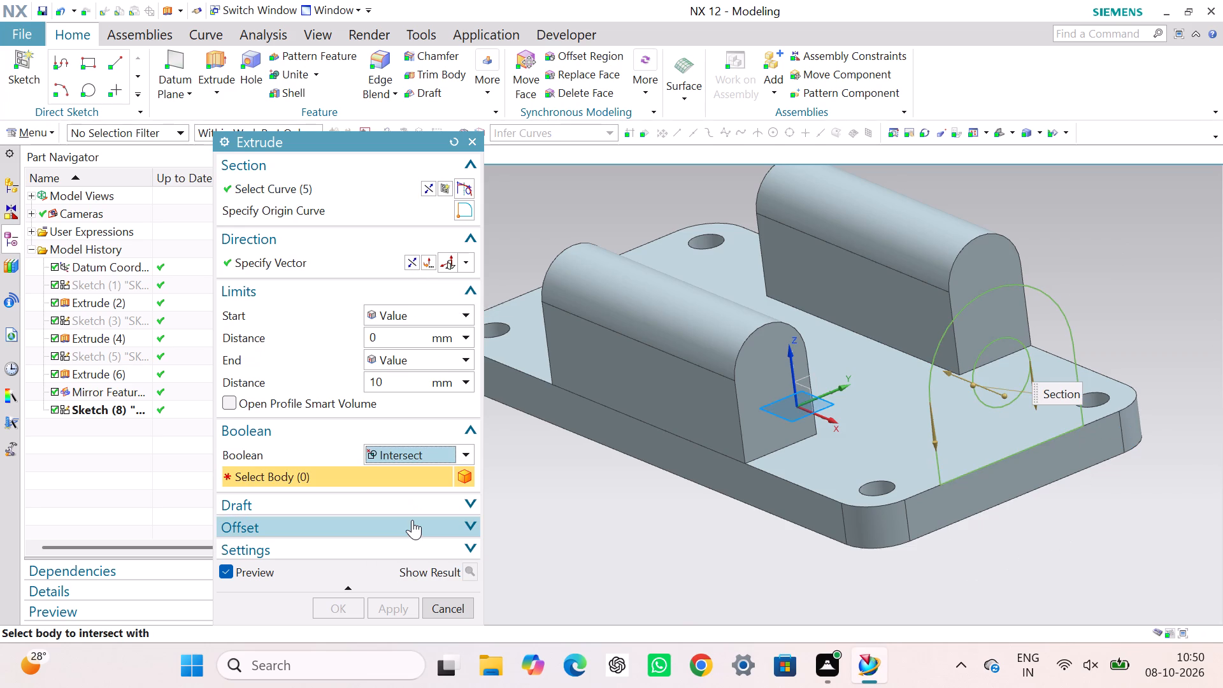
{"action": "left_click", "coordinate": [460, 451]}
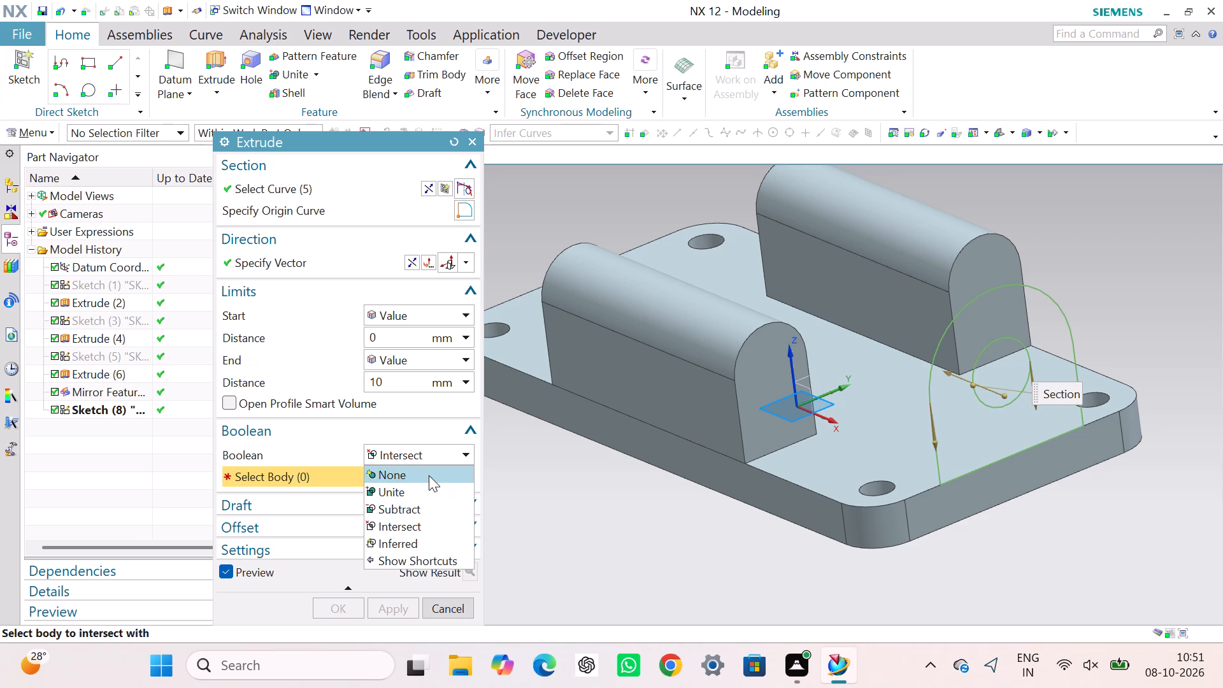
{"action": "left_click", "coordinate": [424, 478]}
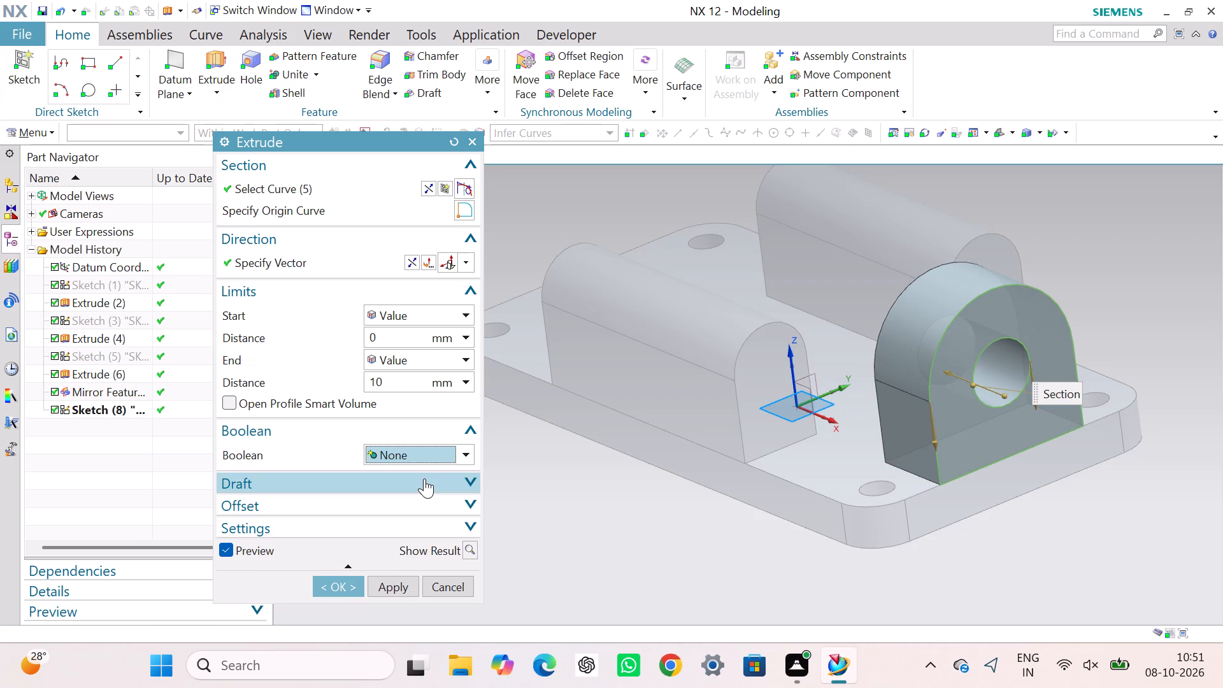
{"action": "left_click", "coordinate": [341, 587]}
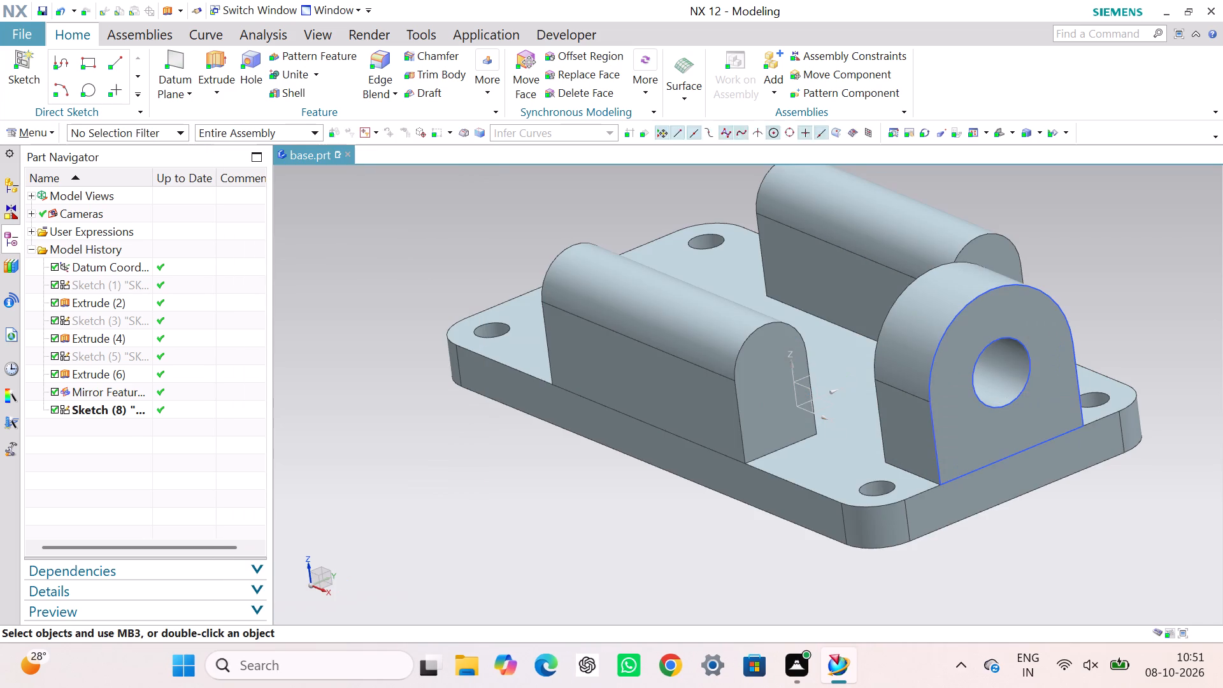
{"action": "left_click", "coordinate": [431, 545]}
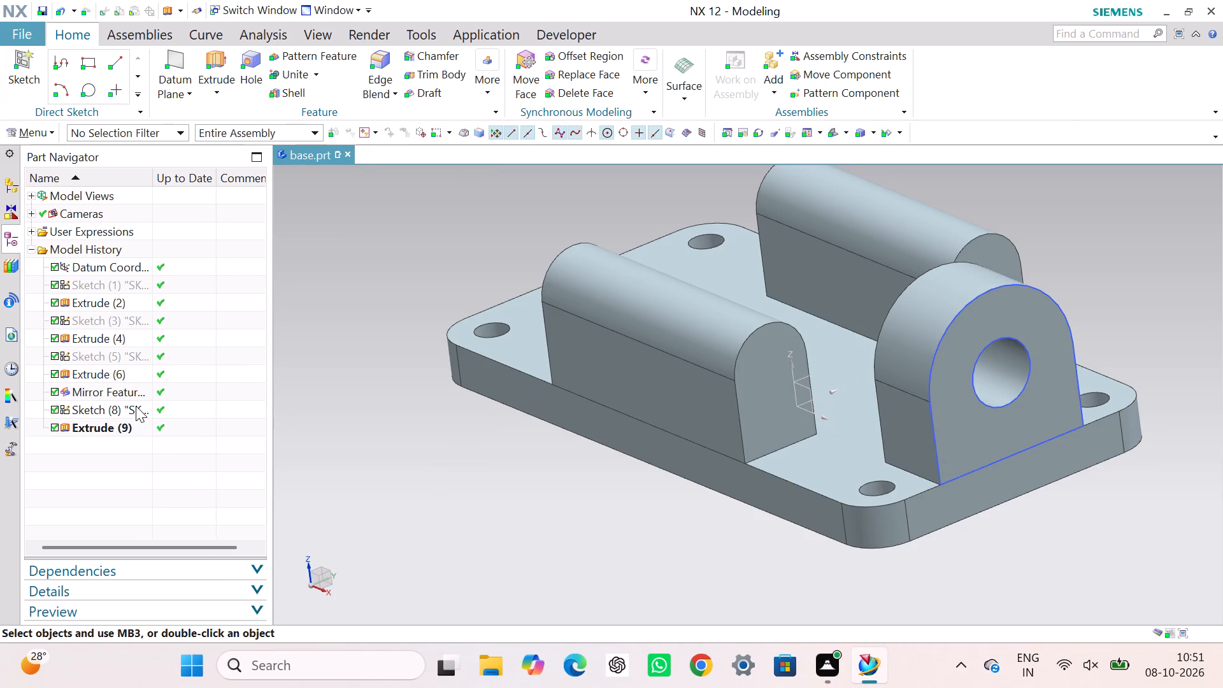
Hide the lug's profile sketch, Sketch (8).
{"action": "left_click", "coordinate": [136, 406]}
{"action": "right_click", "coordinate": [136, 406]}
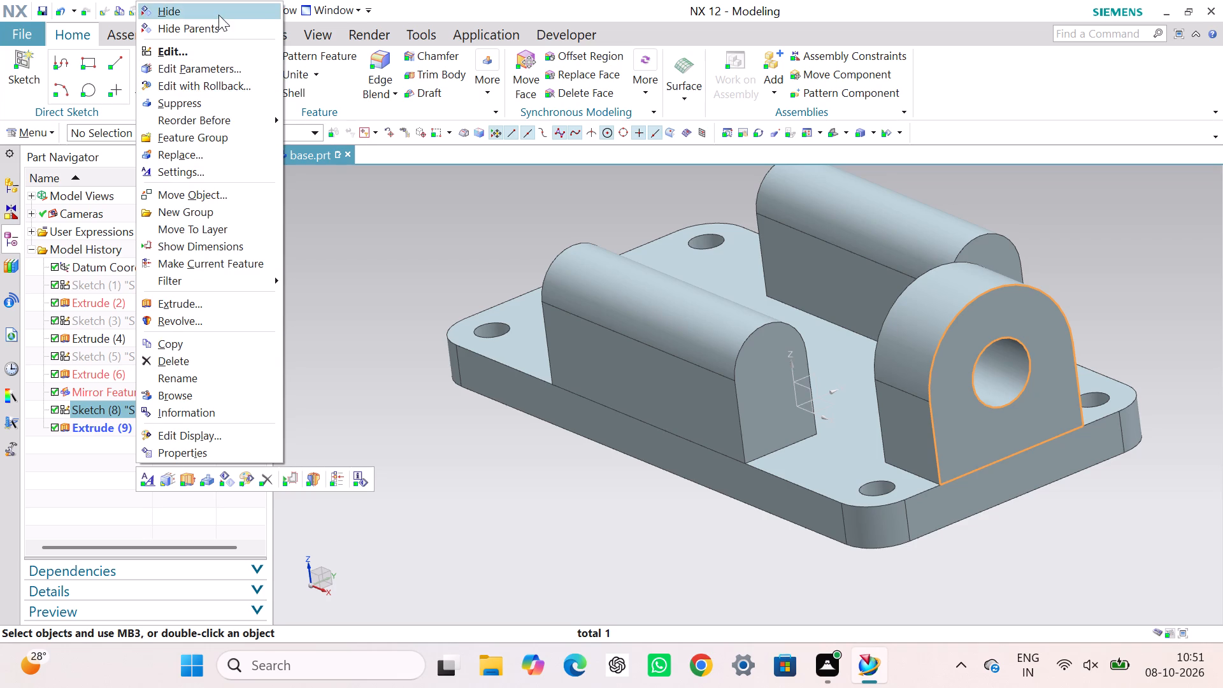
{"action": "left_click", "coordinate": [218, 15]}
{"action": "left_click", "coordinate": [447, 438]}
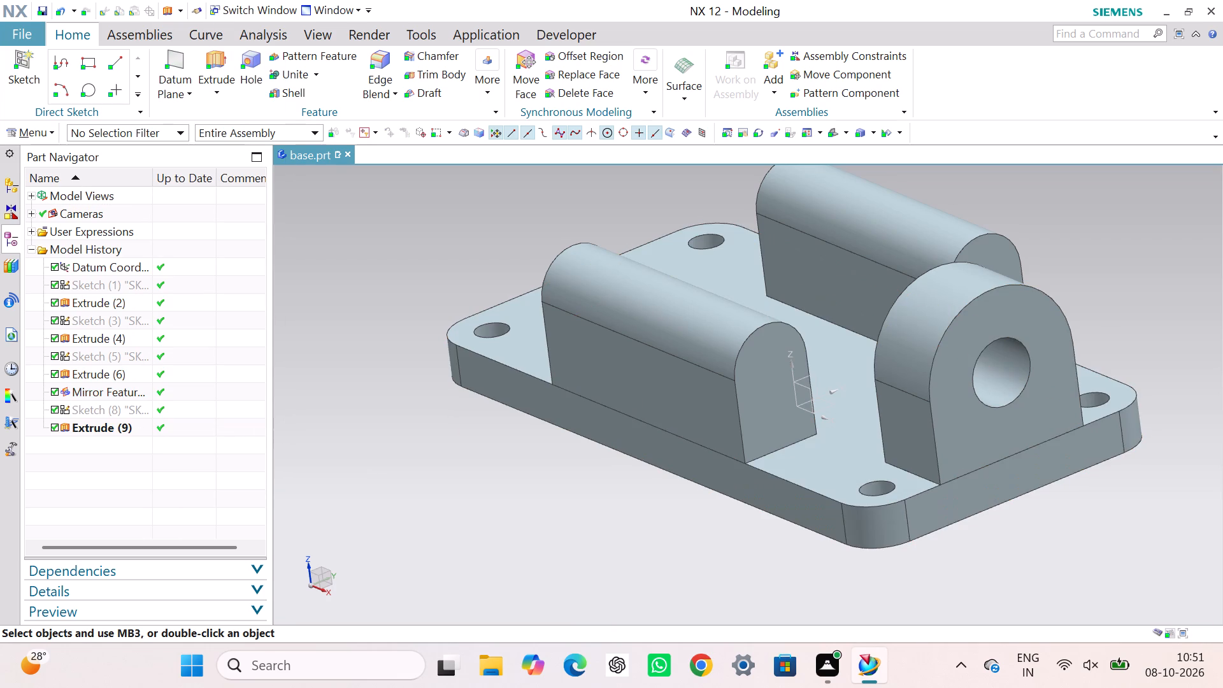
Mirror the extruded lug, Extrude (9), about the YZ plane of the datum coordinate system using Mirror Feature.
{"action": "left_click", "coordinate": [128, 424], "text": "ctrl"}
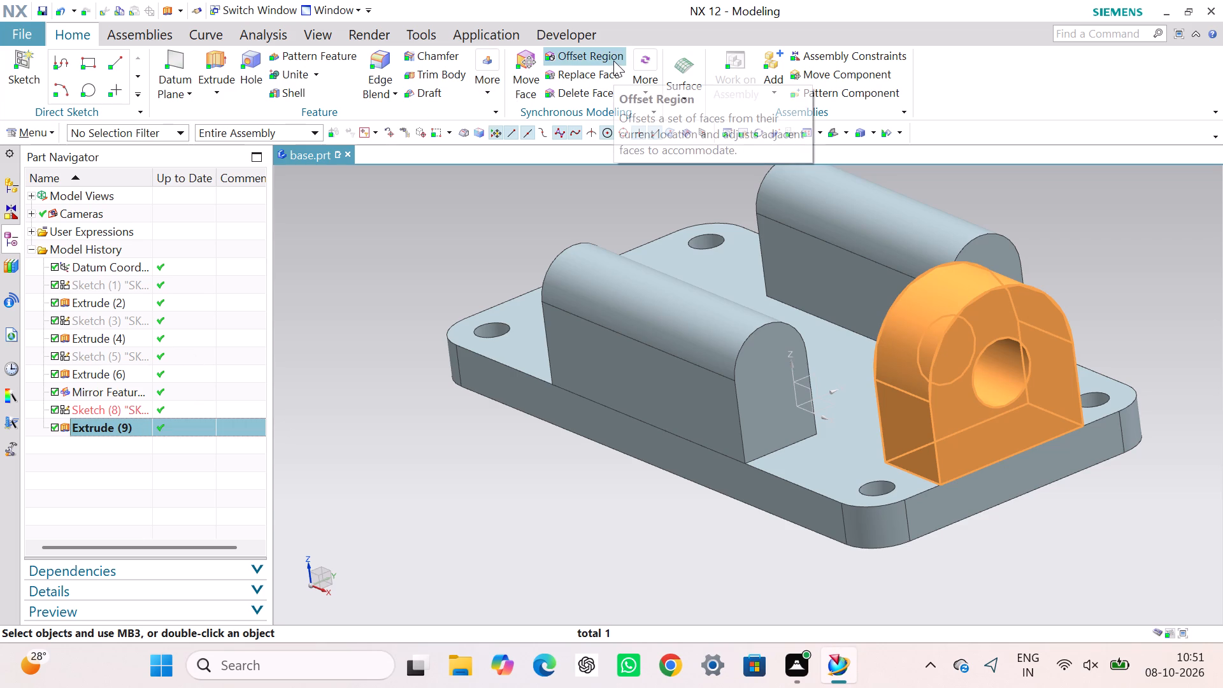
{"action": "left_click", "coordinate": [486, 93]}
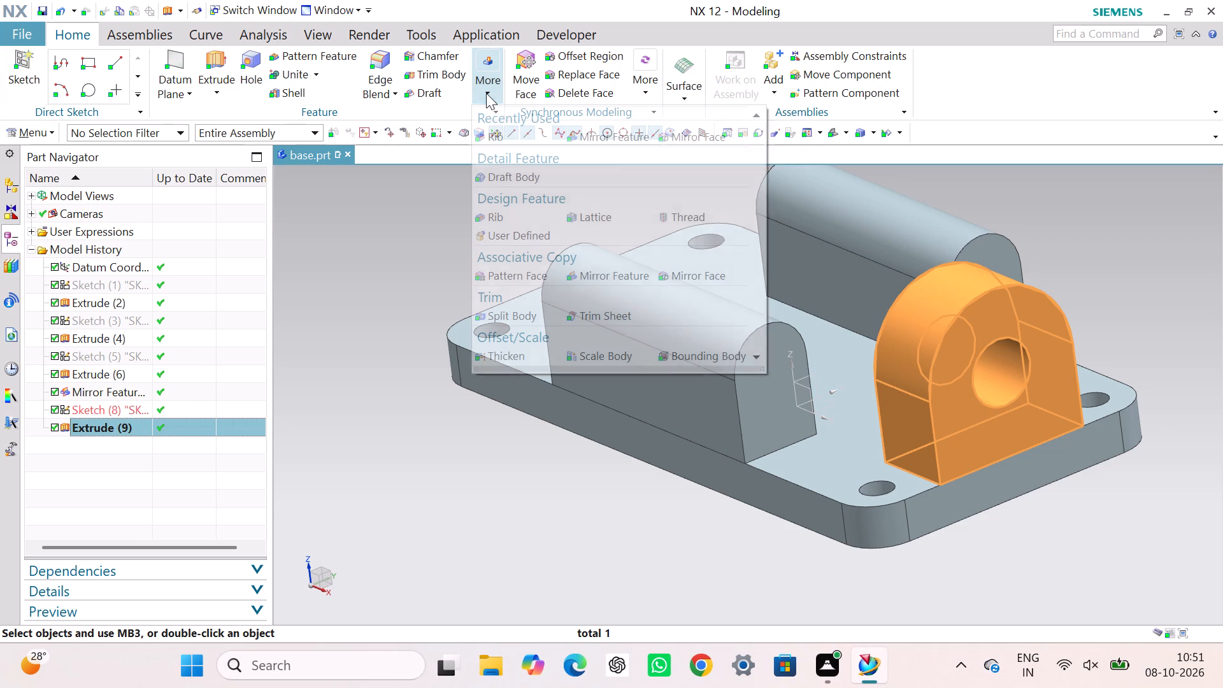
{"action": "left_click", "coordinate": [602, 136]}
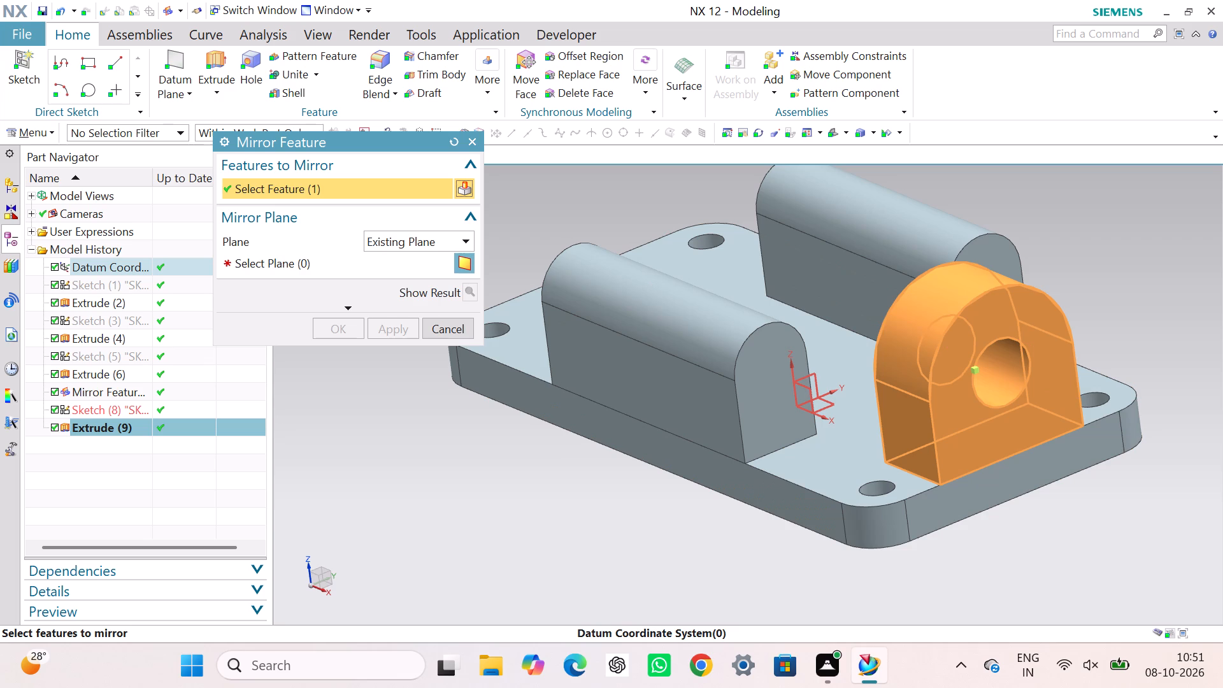
{"action": "scroll", "coordinate": [812, 373], "scroll_direction": "down", "scroll_amount": 1}
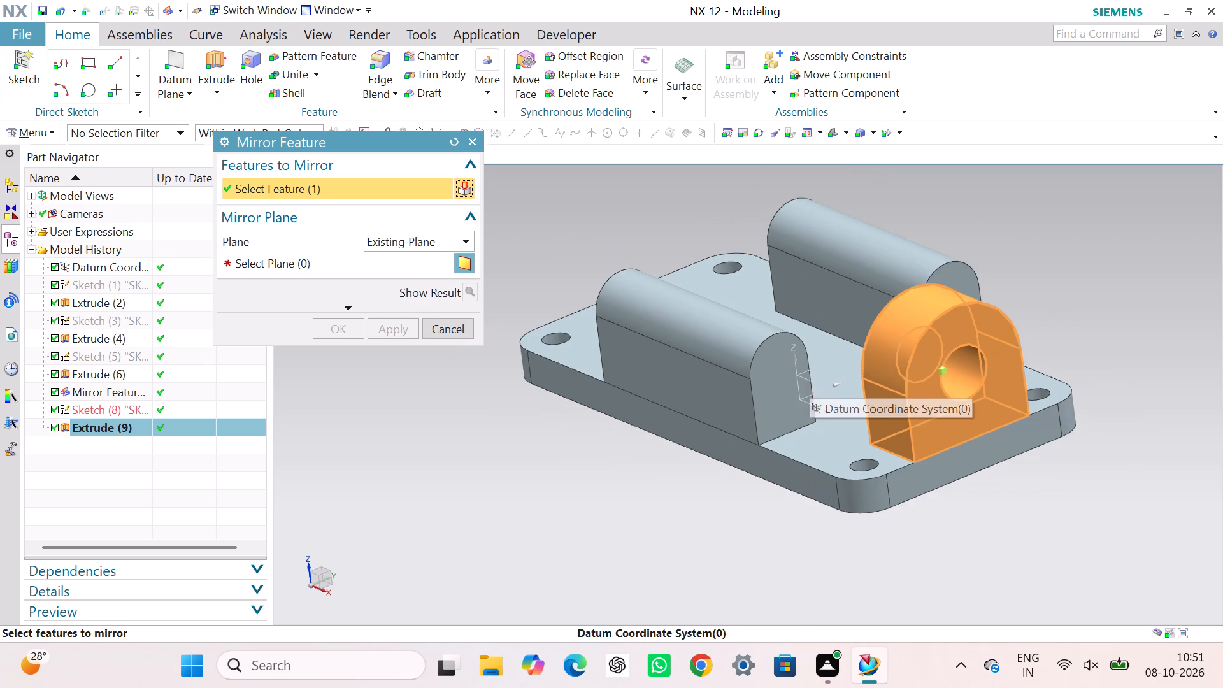
{"action": "scroll", "coordinate": [812, 373], "scroll_direction": "up", "scroll_amount": 7}
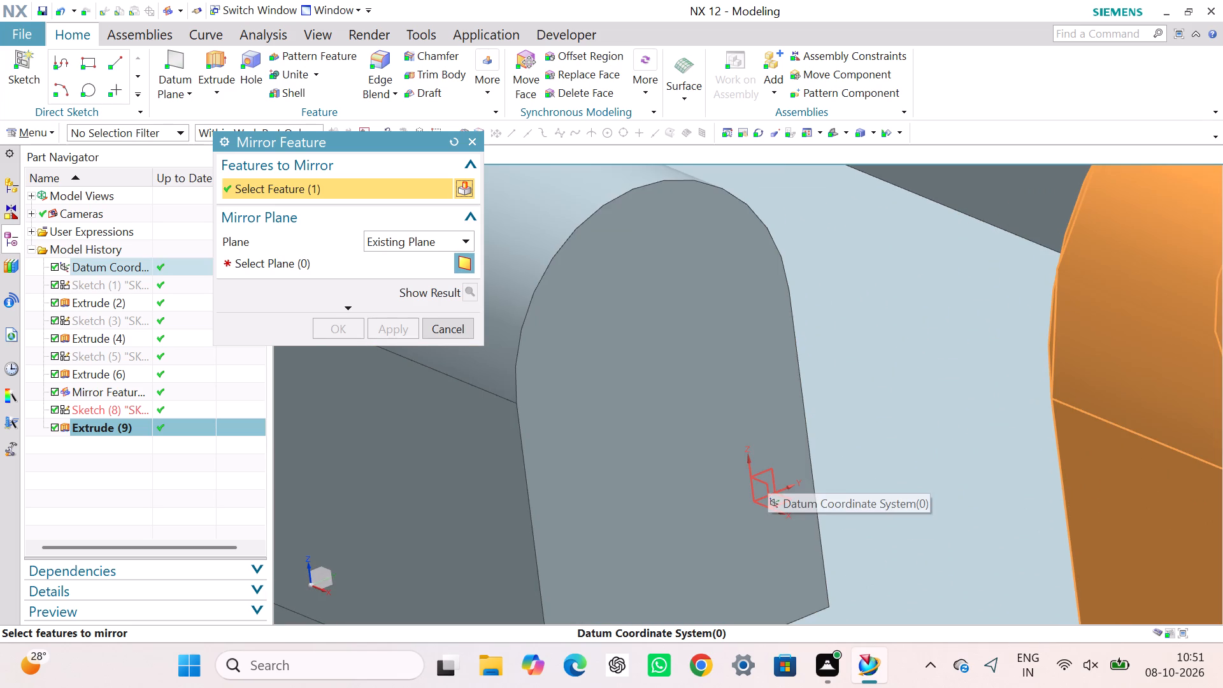
{"action": "scroll", "coordinate": [768, 471], "scroll_direction": "up", "scroll_amount": 7}
{"action": "middle_click_drag", "start_coordinate": [704, 579], "coordinate": [694, 361]}
{"action": "right_click_drag", "start_coordinate": [704, 579], "coordinate": [694, 361]}
{"action": "scroll", "coordinate": [709, 356], "scroll_direction": "up", "scroll_amount": 5}
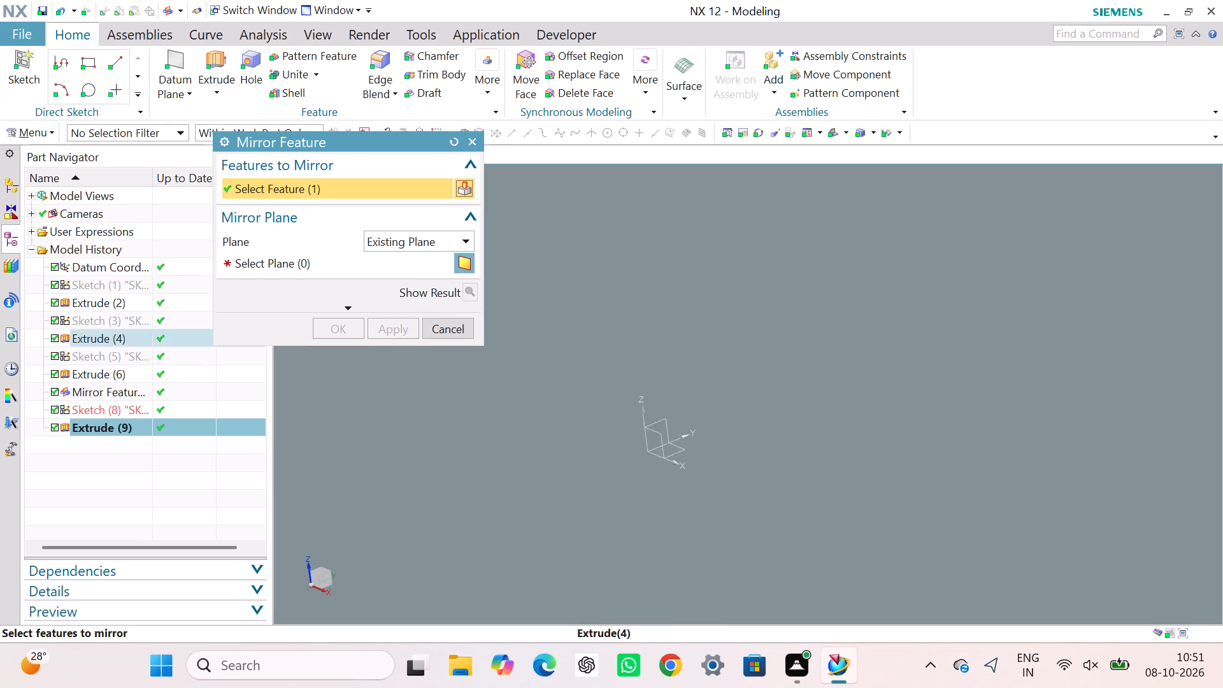
{"action": "scroll", "coordinate": [664, 418], "scroll_direction": "up", "scroll_amount": 6}
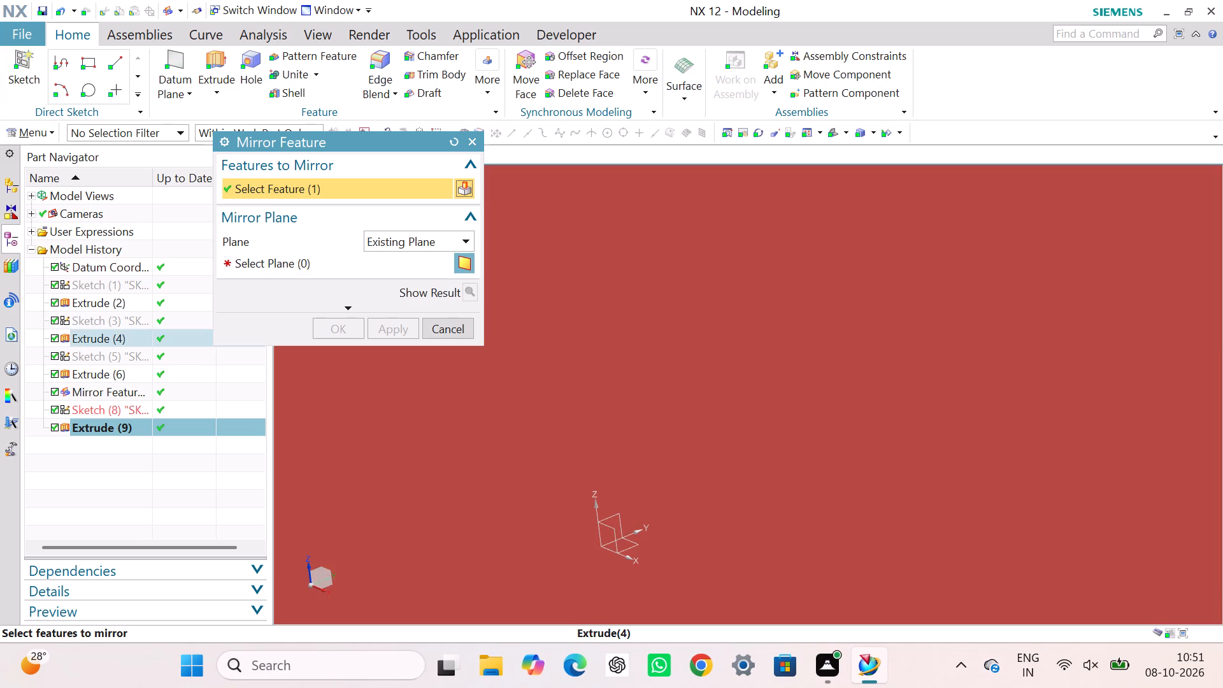
{"action": "scroll", "coordinate": [648, 517], "scroll_direction": "up", "scroll_amount": 2}
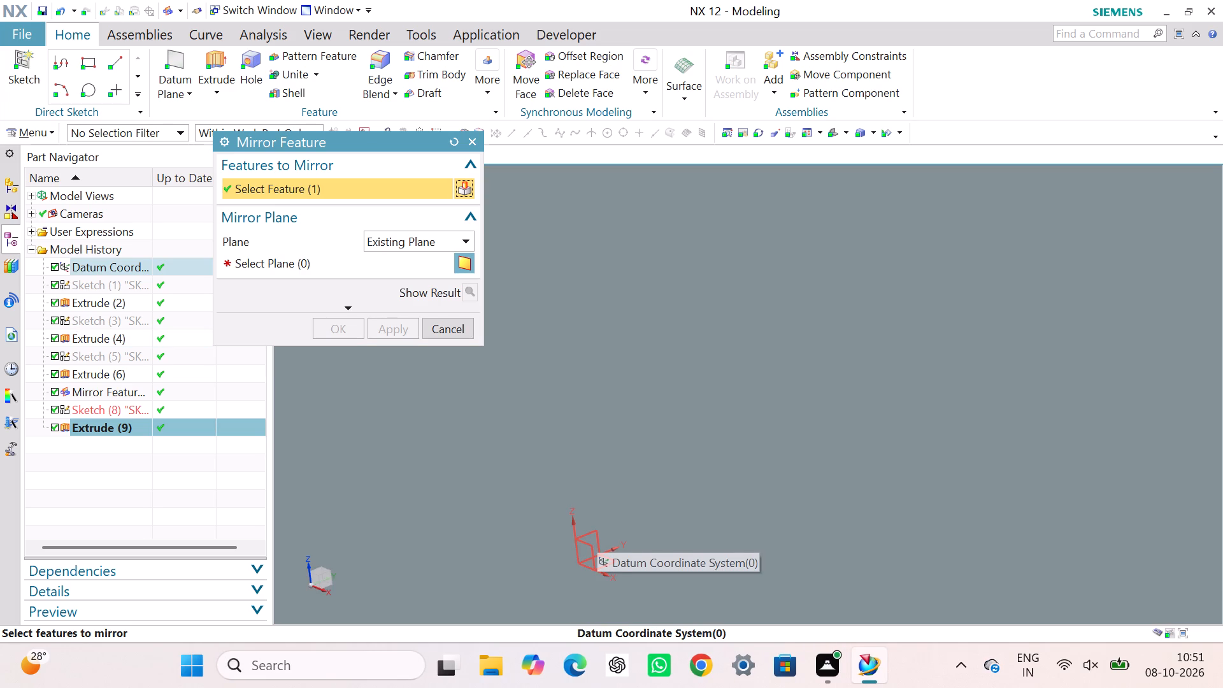
{"action": "scroll", "coordinate": [591, 532], "scroll_direction": "down", "scroll_amount": 10}
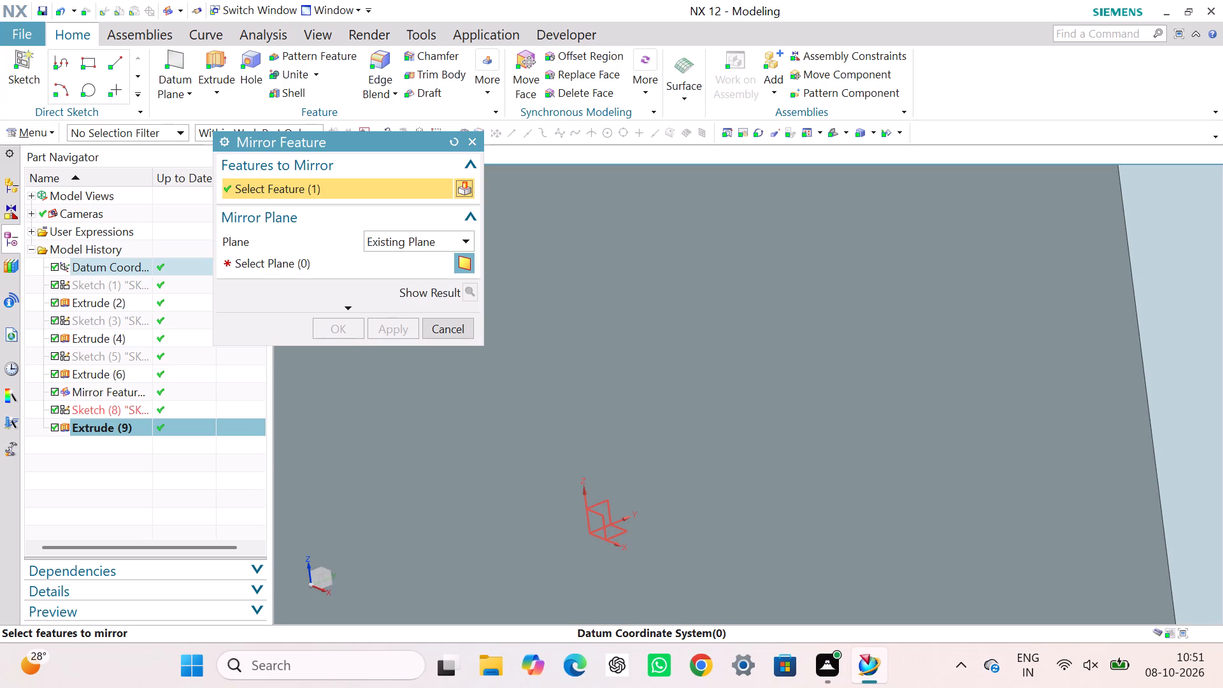
{"action": "scroll", "coordinate": [638, 482], "scroll_direction": "up", "scroll_amount": 4}
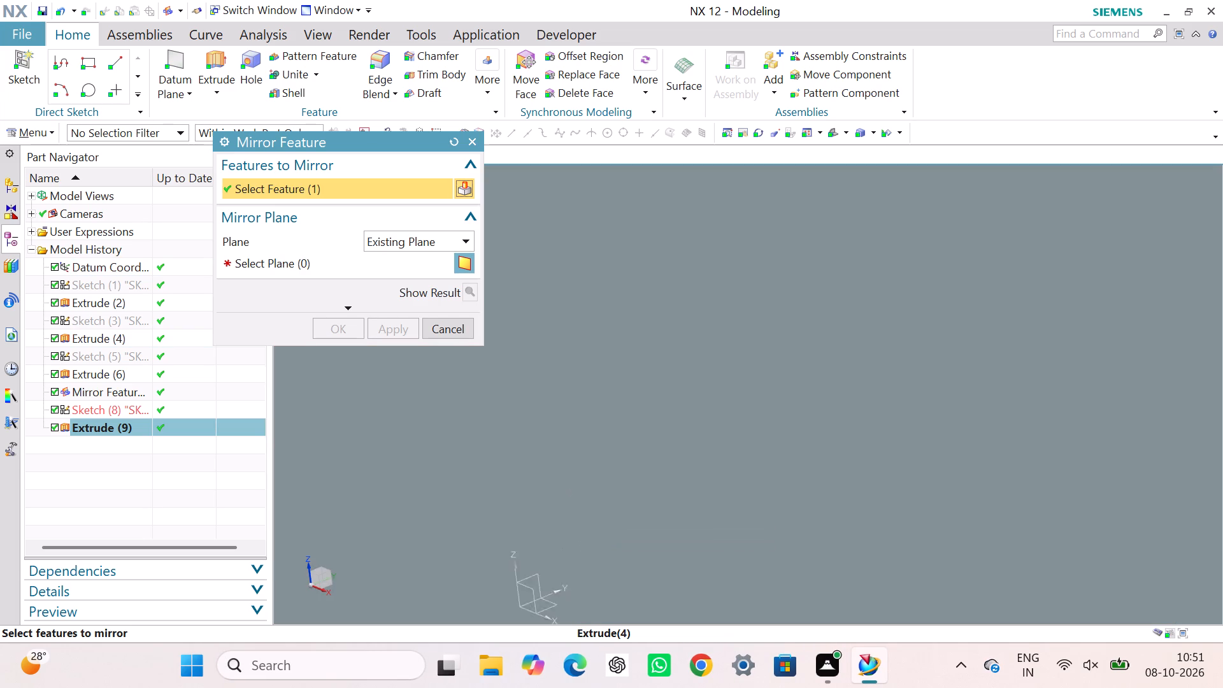
{"action": "scroll", "coordinate": [638, 482], "scroll_direction": "up", "scroll_amount": 5}
{"action": "scroll", "coordinate": [638, 482], "scroll_direction": "down", "scroll_amount": 13}
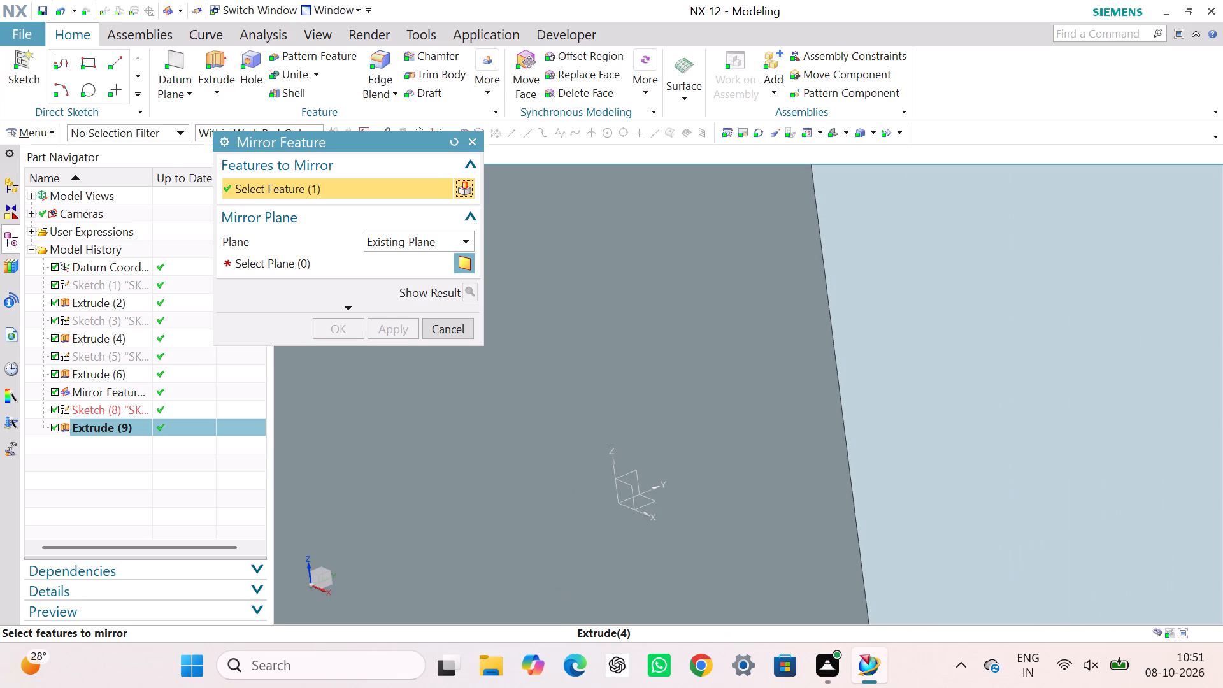
{"action": "scroll", "coordinate": [684, 472], "scroll_direction": "down", "scroll_amount": 10}
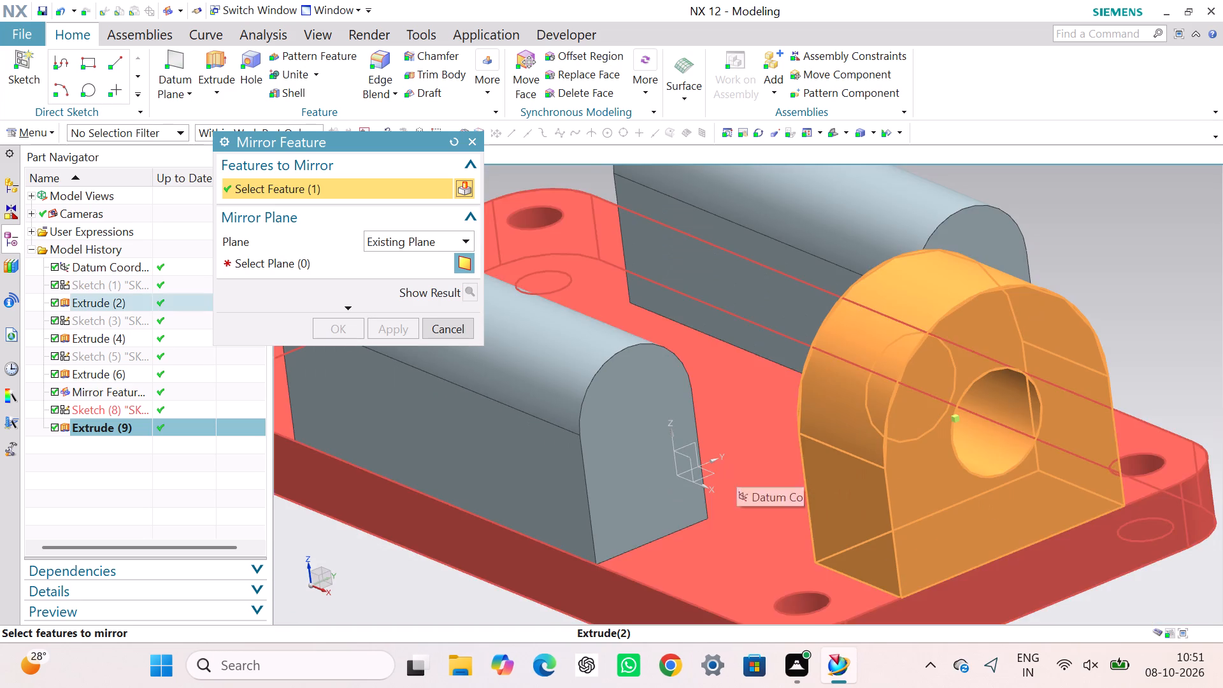
{"action": "middle_click_drag", "start_coordinate": [736, 465], "coordinate": [676, 498]}
{"action": "right_click_drag", "start_coordinate": [736, 465], "coordinate": [676, 498]}
{"action": "middle_click_drag", "start_coordinate": [675, 498], "coordinate": [667, 503]}
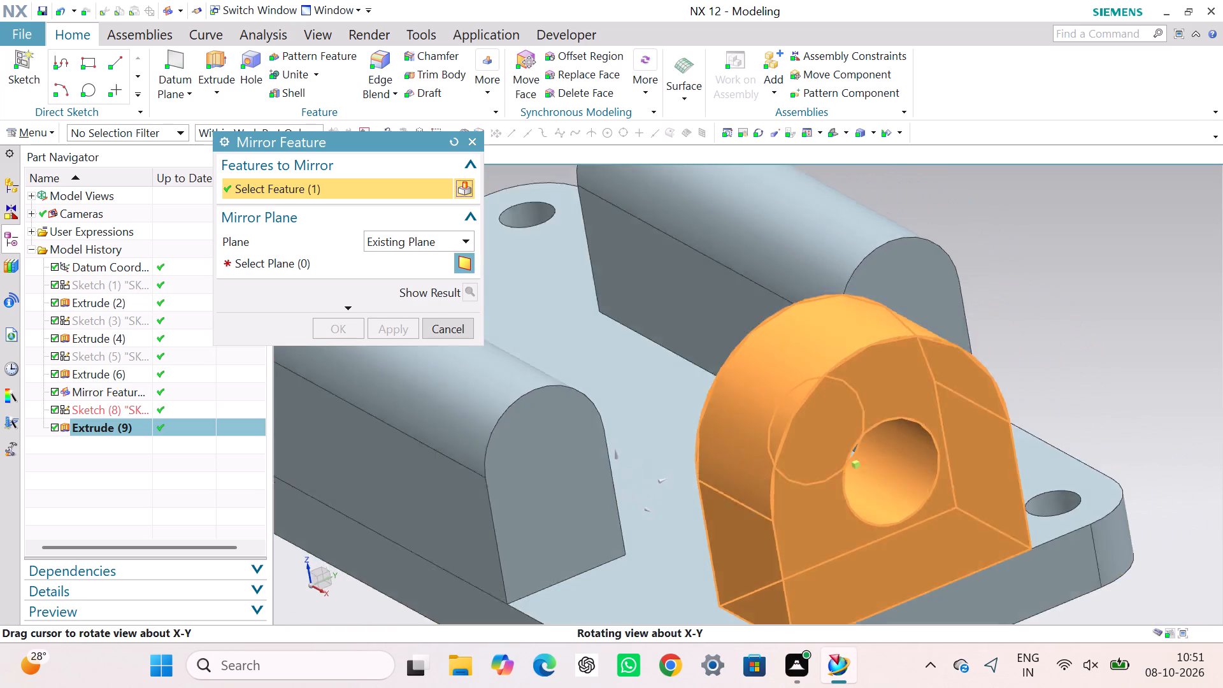
{"action": "middle_click_drag", "start_coordinate": [667, 503], "coordinate": [672, 514]}
{"action": "scroll", "coordinate": [626, 480], "scroll_direction": "up", "scroll_amount": 4}
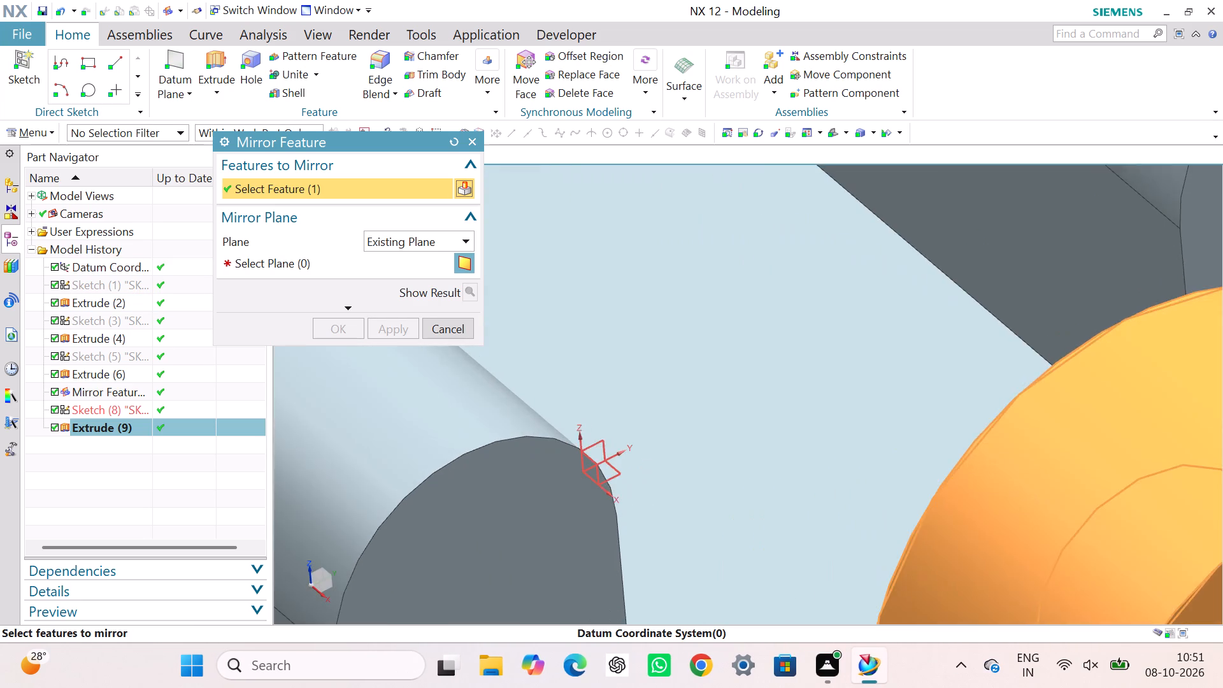
{"action": "scroll", "coordinate": [624, 468], "scroll_direction": "up", "scroll_amount": 3}
{"action": "middle_click_drag", "start_coordinate": [608, 457], "coordinate": [581, 475]}
{"action": "scroll", "coordinate": [582, 475], "scroll_direction": "up", "scroll_amount": 4}
{"action": "scroll", "coordinate": [582, 475], "scroll_direction": "down", "scroll_amount": 9}
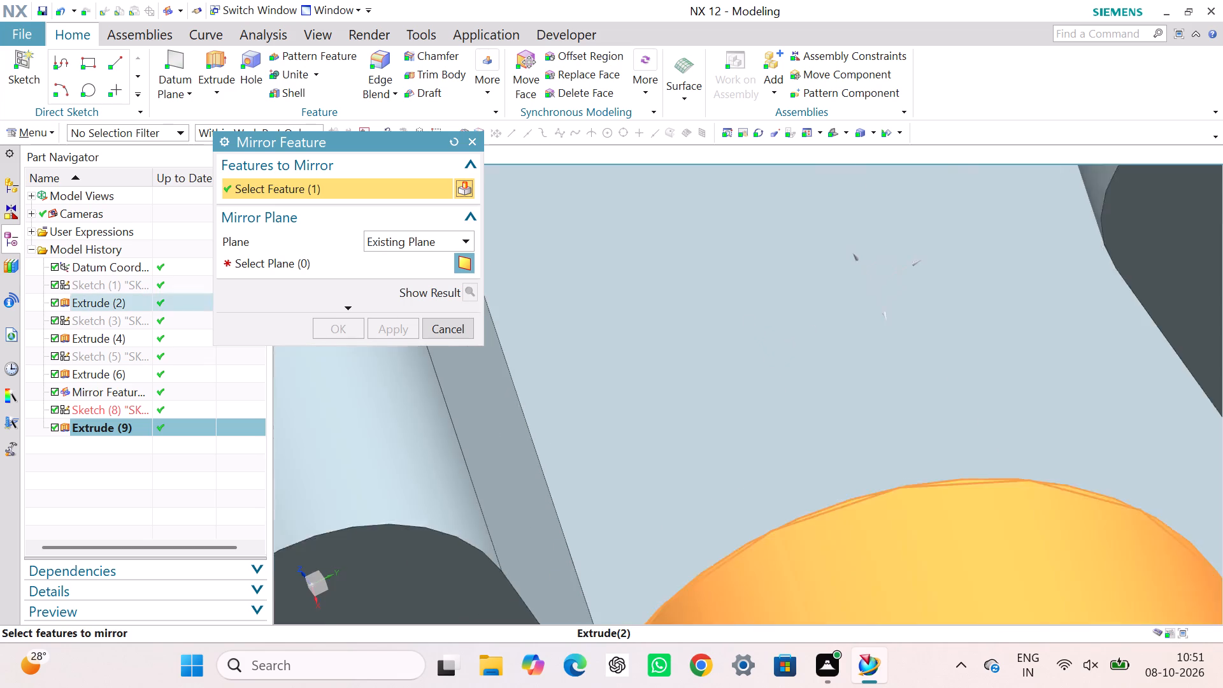
{"action": "scroll", "coordinate": [581, 469], "scroll_direction": "down", "scroll_amount": 3}
{"action": "middle_click_drag", "start_coordinate": [654, 410], "coordinate": [655, 373]}
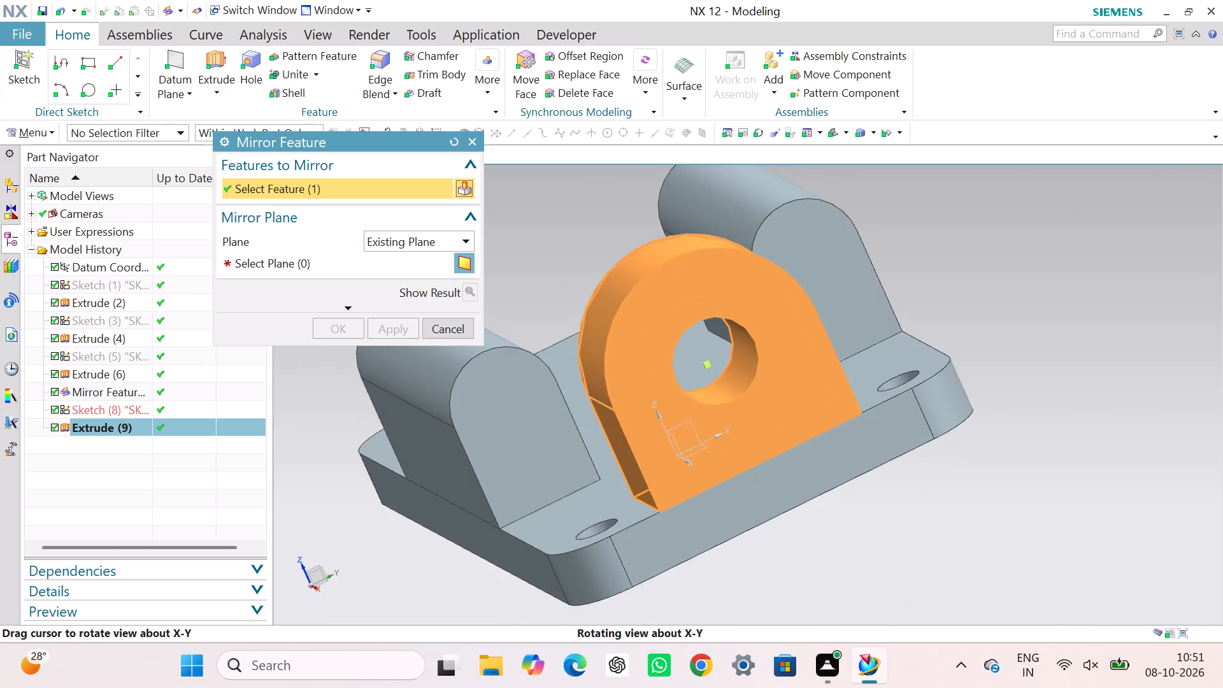
{"action": "middle_click_drag", "start_coordinate": [655, 373], "coordinate": [649, 382]}
{"action": "scroll", "coordinate": [696, 430], "scroll_direction": "up", "scroll_amount": 3}
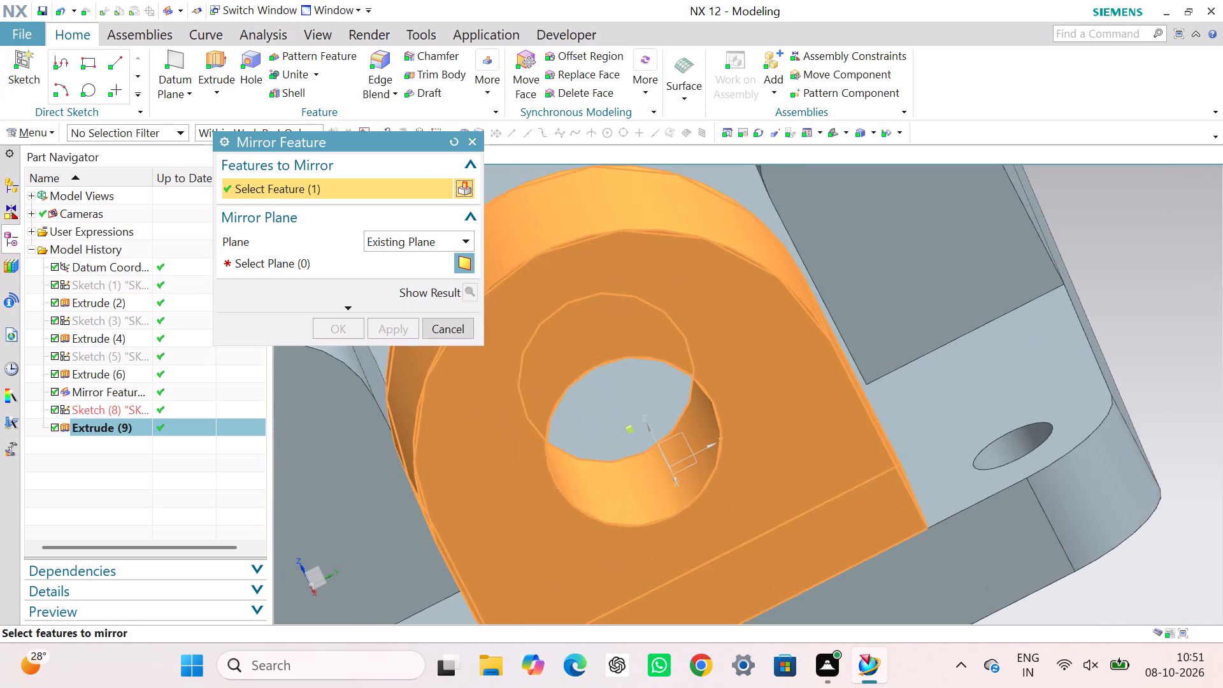
{"action": "scroll", "coordinate": [696, 430], "scroll_direction": "up", "scroll_amount": 3}
{"action": "scroll", "coordinate": [664, 519], "scroll_direction": "up", "scroll_amount": 2}
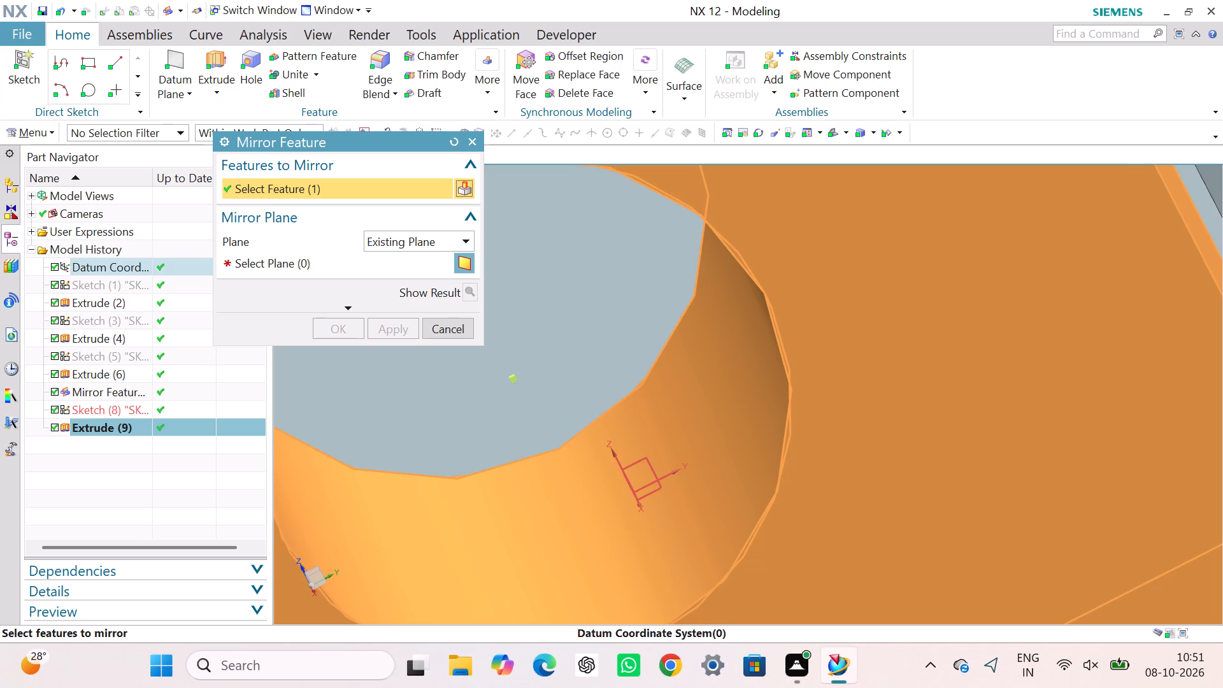
{"action": "left_click", "coordinate": [294, 256]}
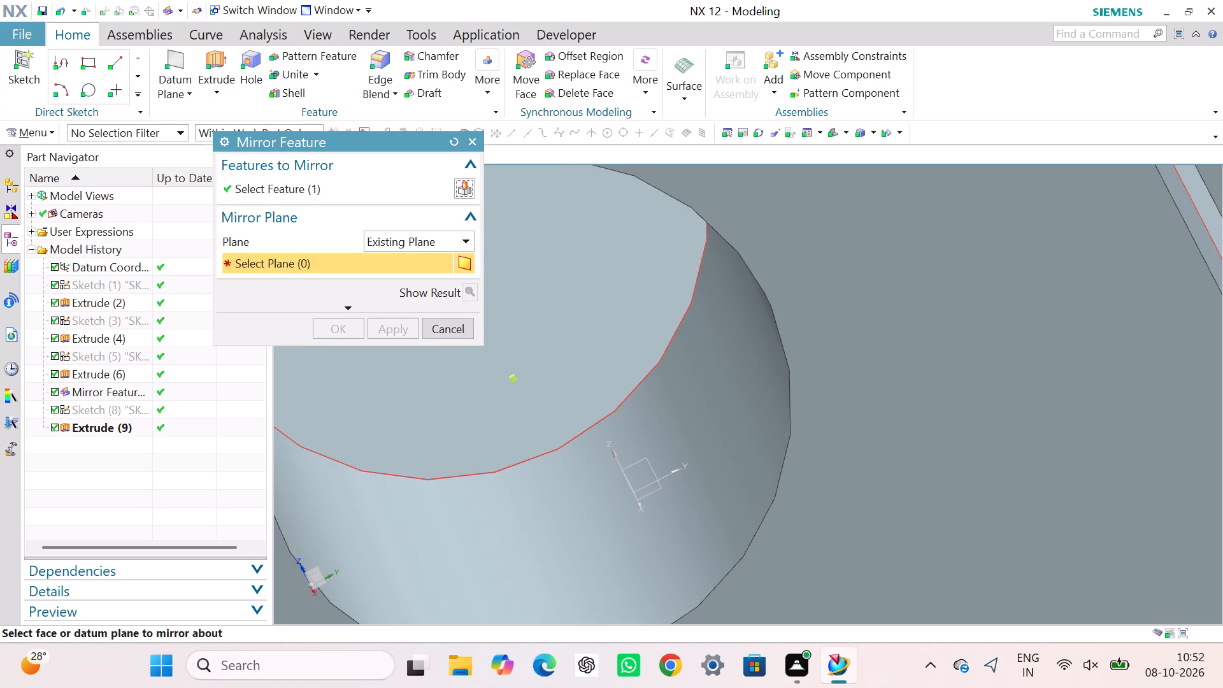
{"action": "left_click", "coordinate": [643, 457]}
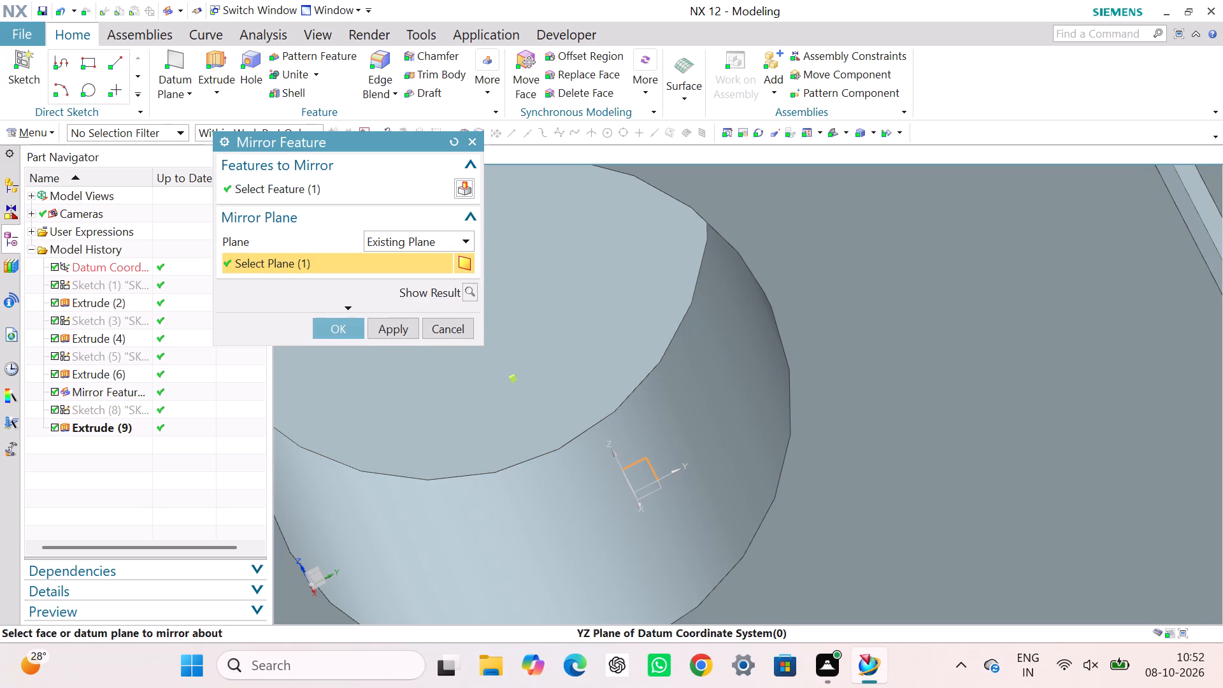
{"action": "left_click", "coordinate": [340, 331]}
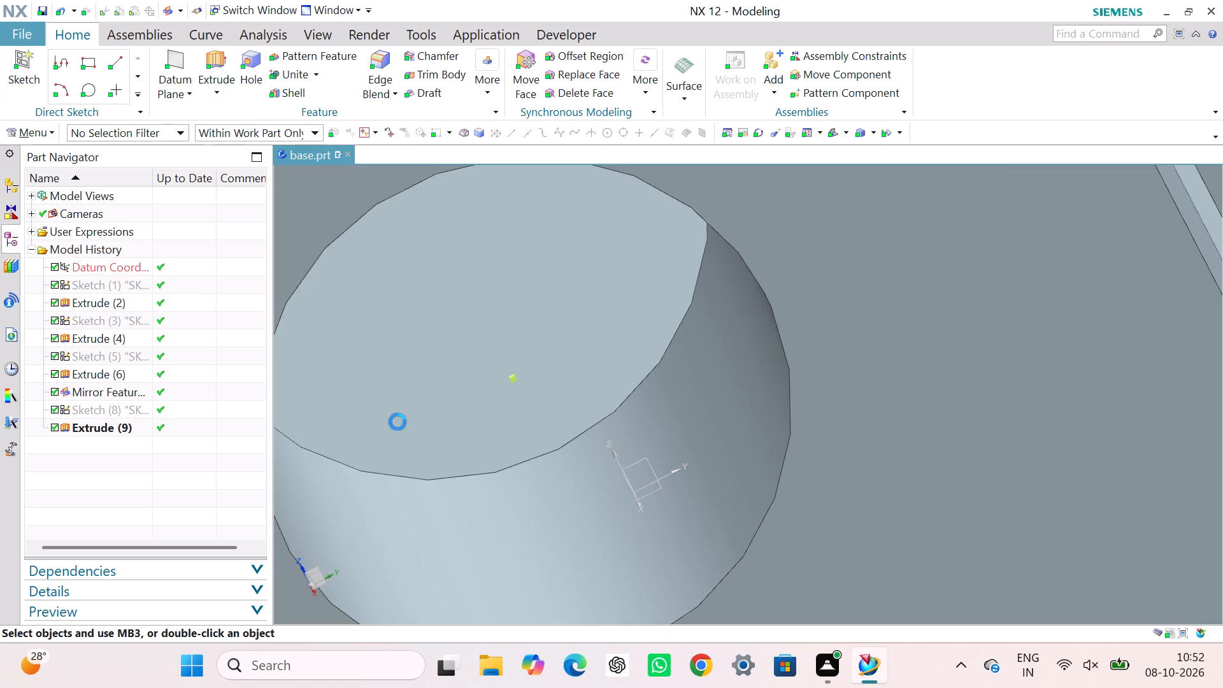
{"action": "scroll", "coordinate": [412, 433], "scroll_direction": "down", "scroll_amount": 12}
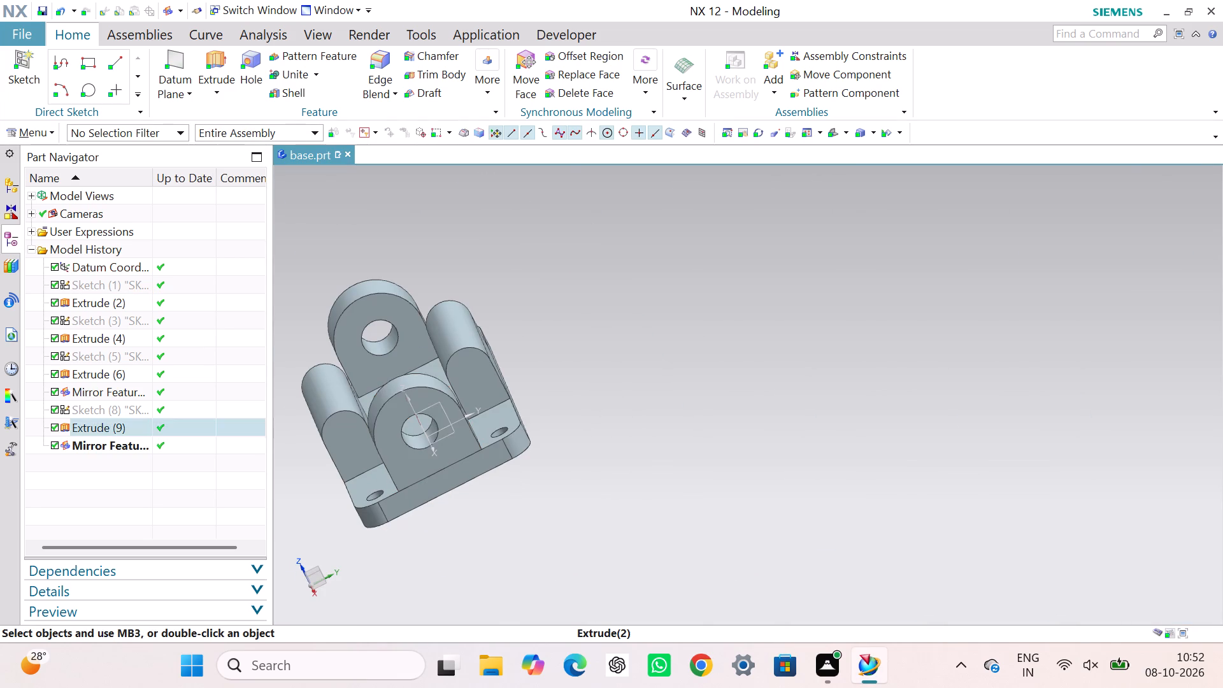
{"action": "middle_click_drag", "start_coordinate": [580, 500], "coordinate": [669, 489]}
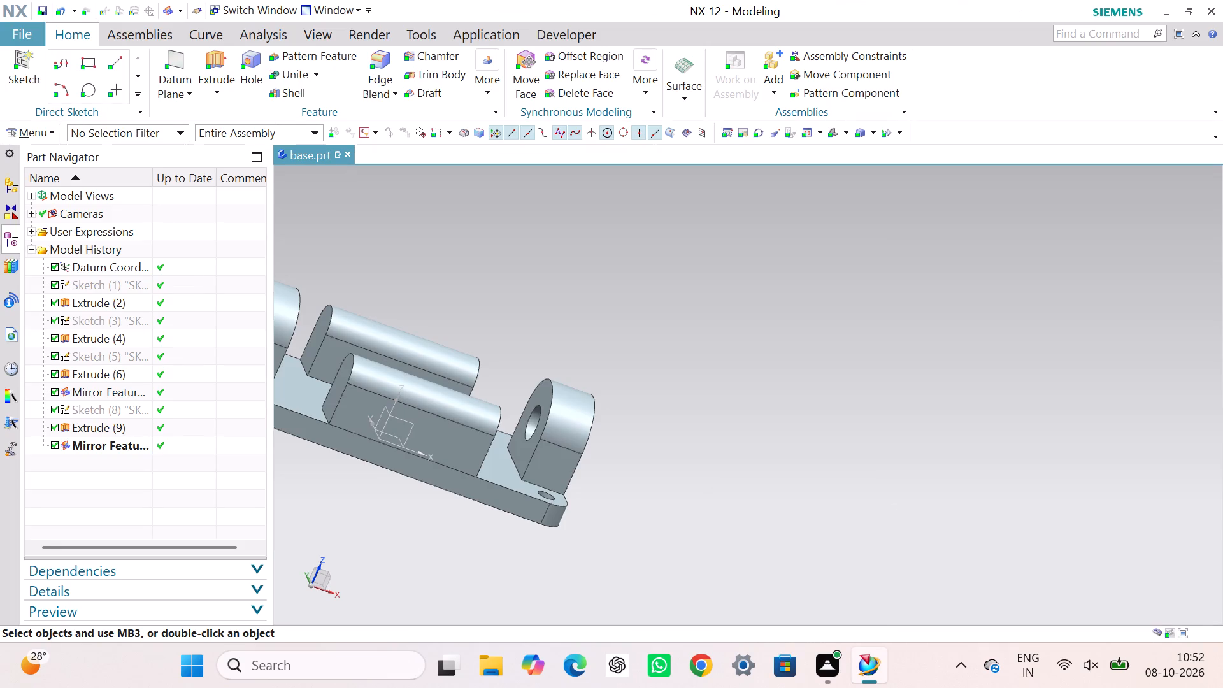
Inspect the finished base from above and below with True Shading switched on, and switch it off again.
{"action": "scroll", "coordinate": [585, 455], "scroll_direction": "up", "scroll_amount": 3}
{"action": "scroll", "coordinate": [585, 455], "scroll_direction": "down", "scroll_amount": 7}
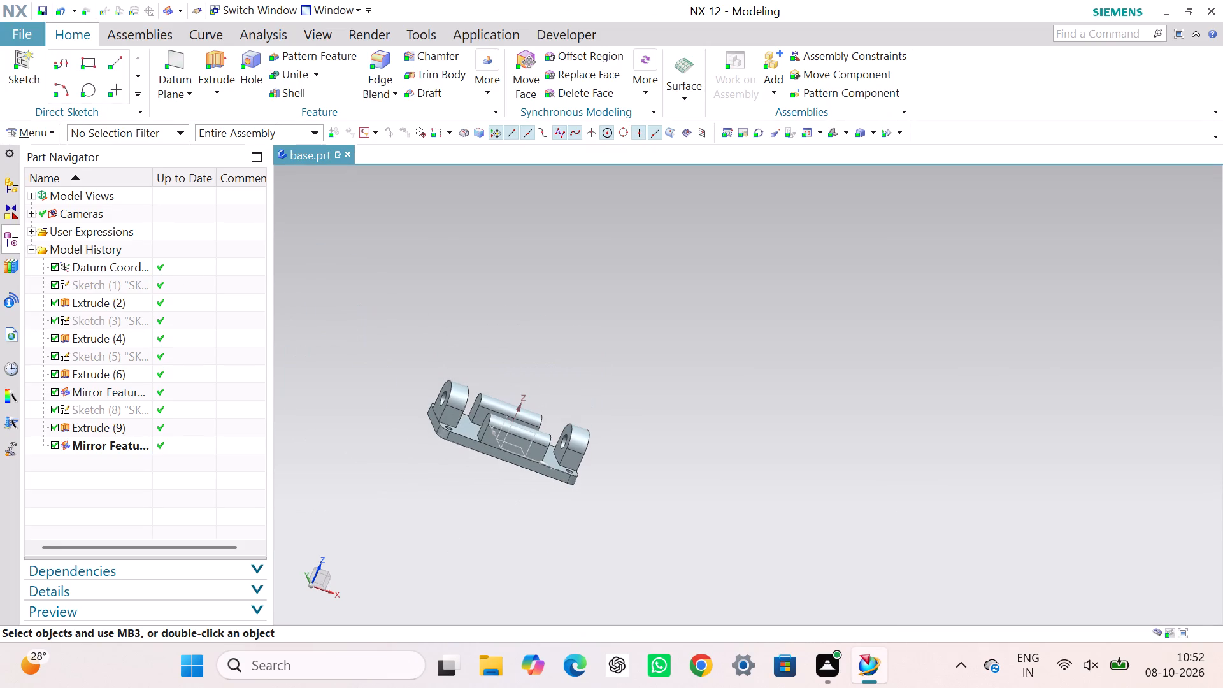
{"action": "right_click", "coordinate": [768, 448]}
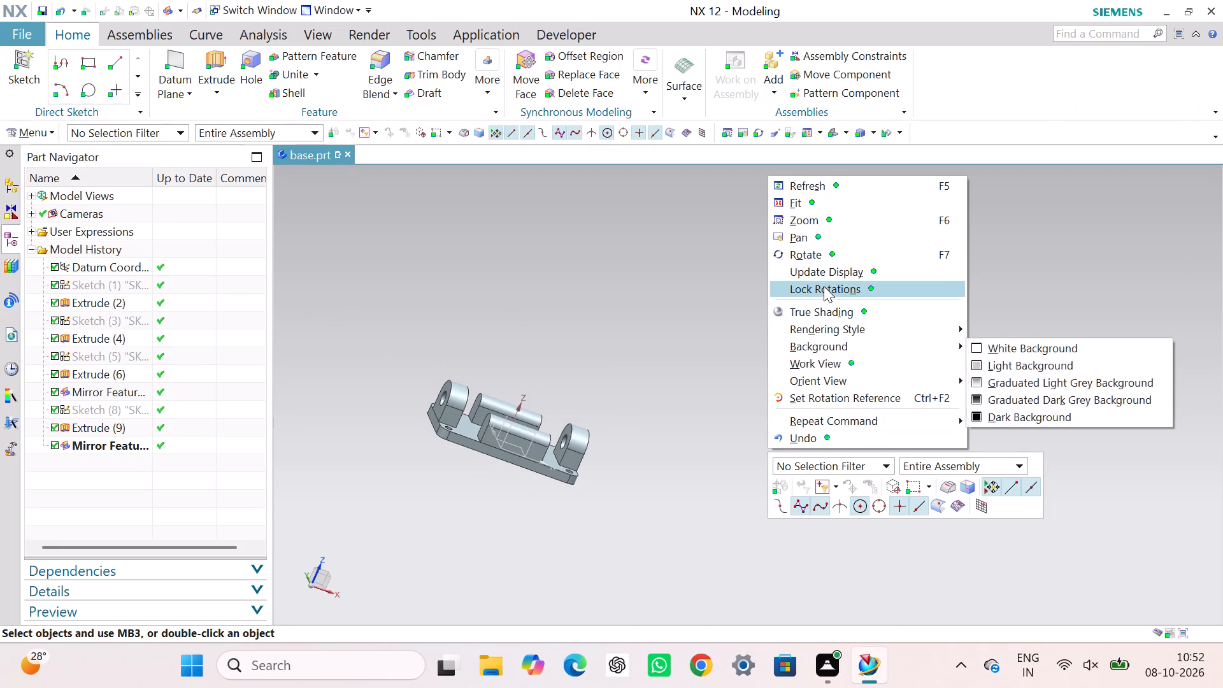
{"action": "left_click", "coordinate": [871, 318]}
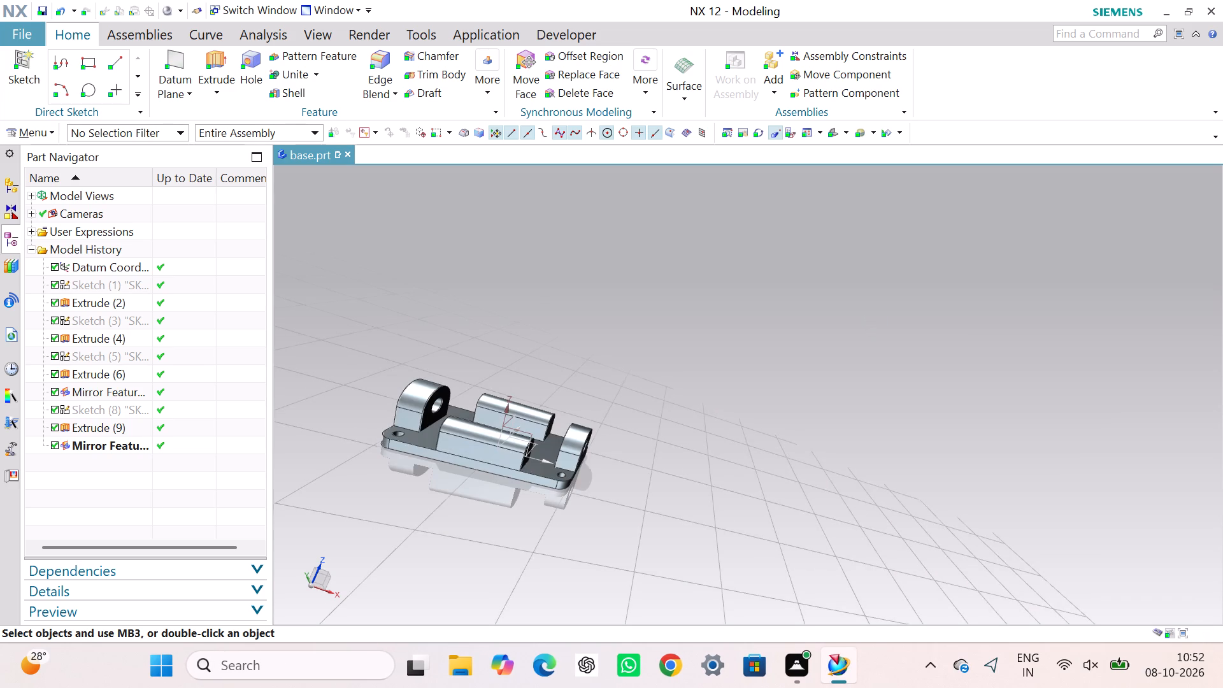
{"action": "middle_click_drag", "start_coordinate": [713, 441], "coordinate": [694, 499]}
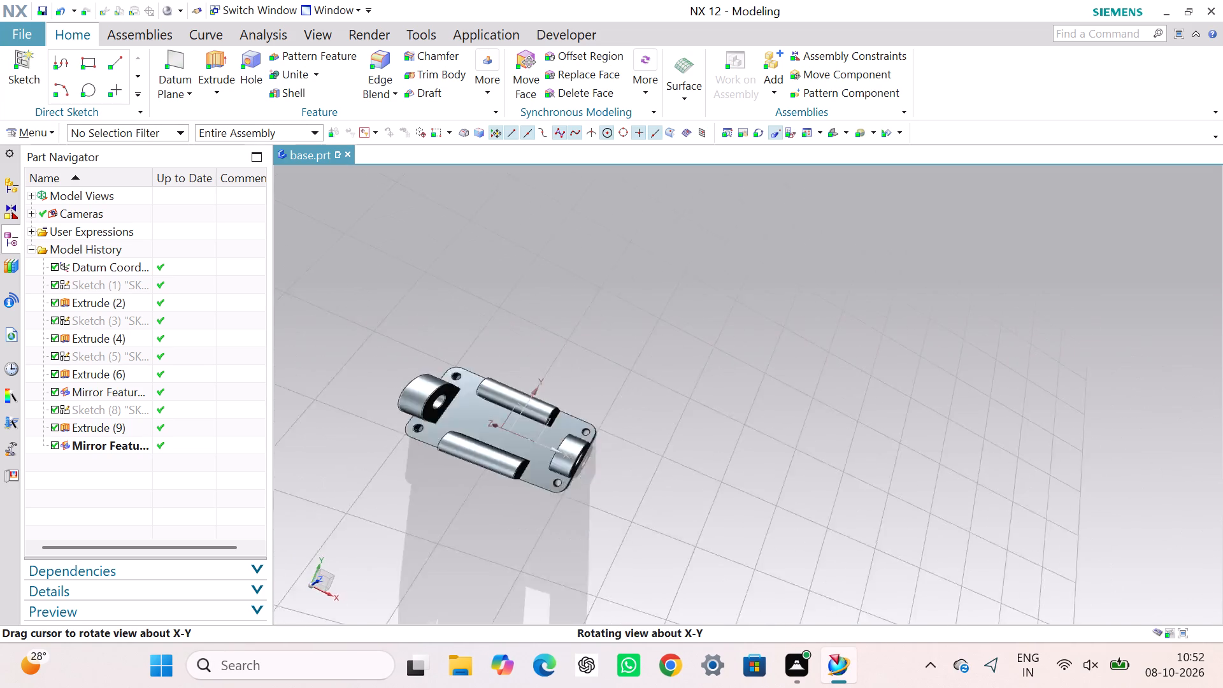
{"action": "middle_click_drag", "start_coordinate": [694, 499], "coordinate": [670, 319]}
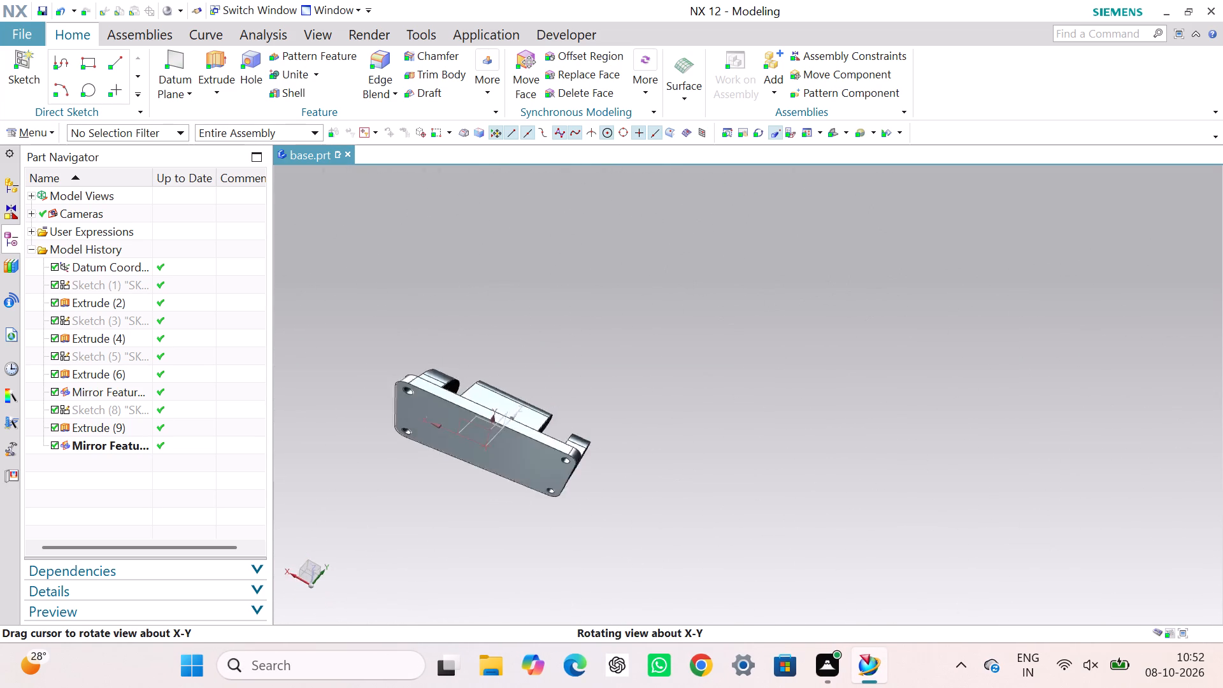
{"action": "middle_click_drag", "start_coordinate": [670, 319], "coordinate": [714, 415]}
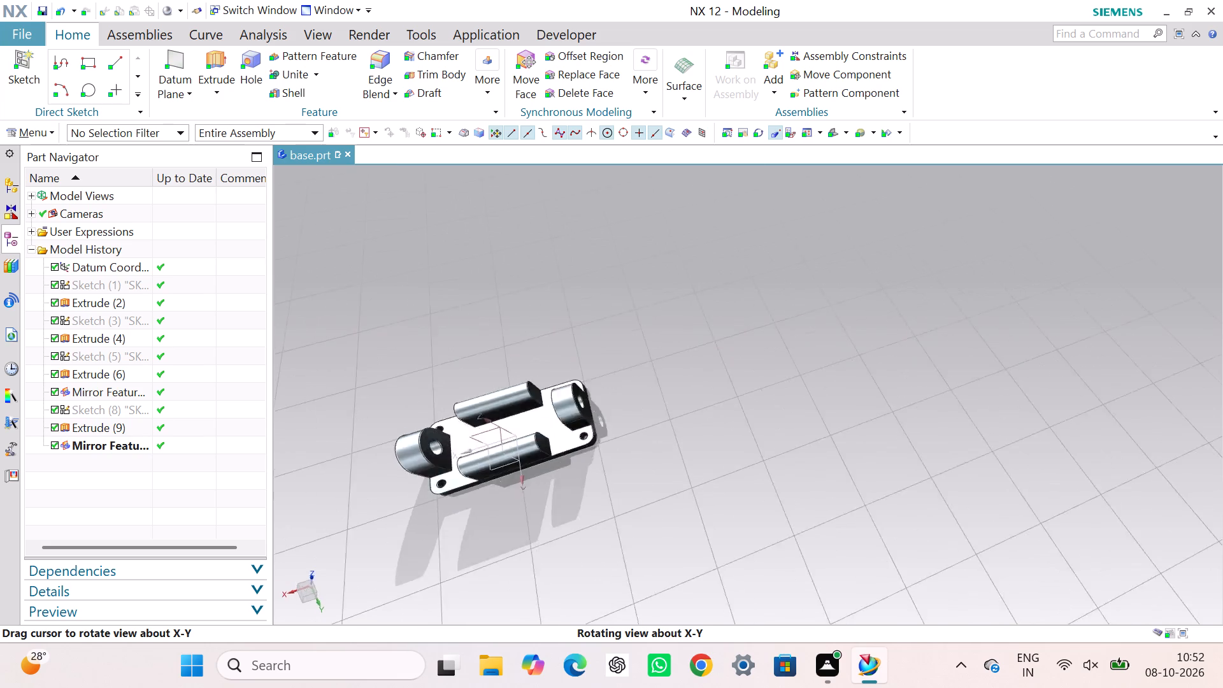
{"action": "middle_click_drag", "start_coordinate": [714, 415], "coordinate": [712, 390]}
{"action": "right_click", "coordinate": [712, 390]}
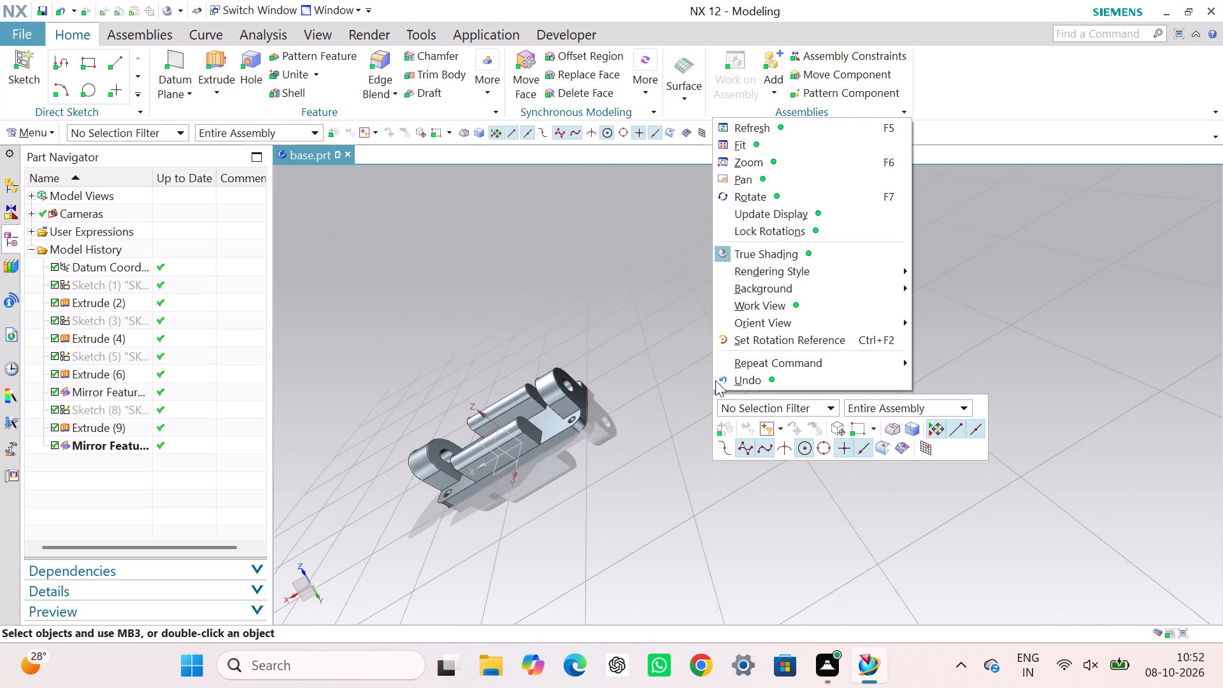
{"action": "left_click", "coordinate": [741, 247]}
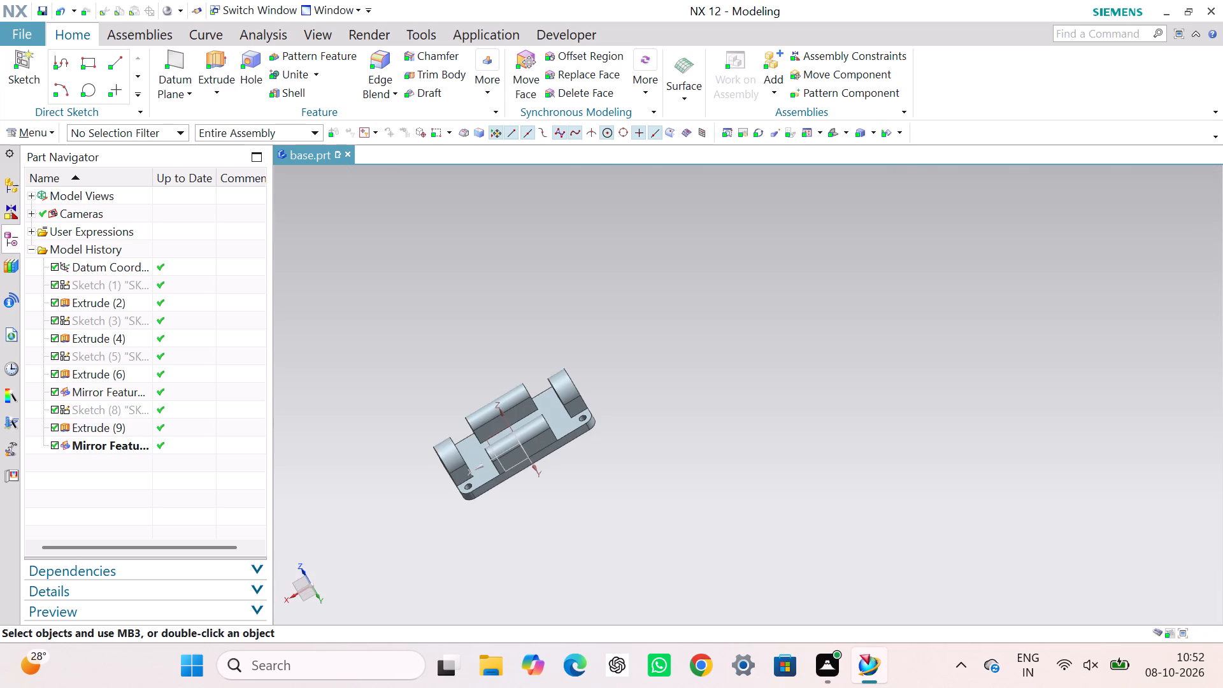
Orient the base to the isometric view and save the part.
{"action": "right_click", "coordinate": [735, 269]}
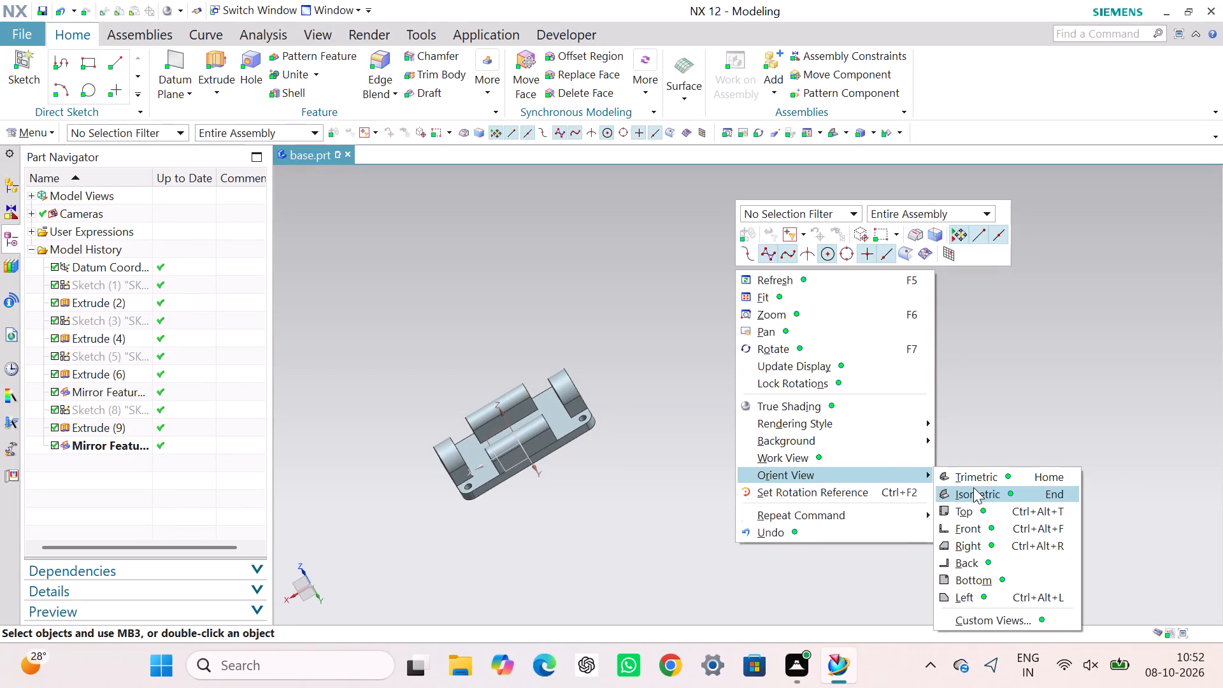
{"action": "left_click", "coordinate": [973, 487]}
{"action": "left_click", "coordinate": [1029, 346]}
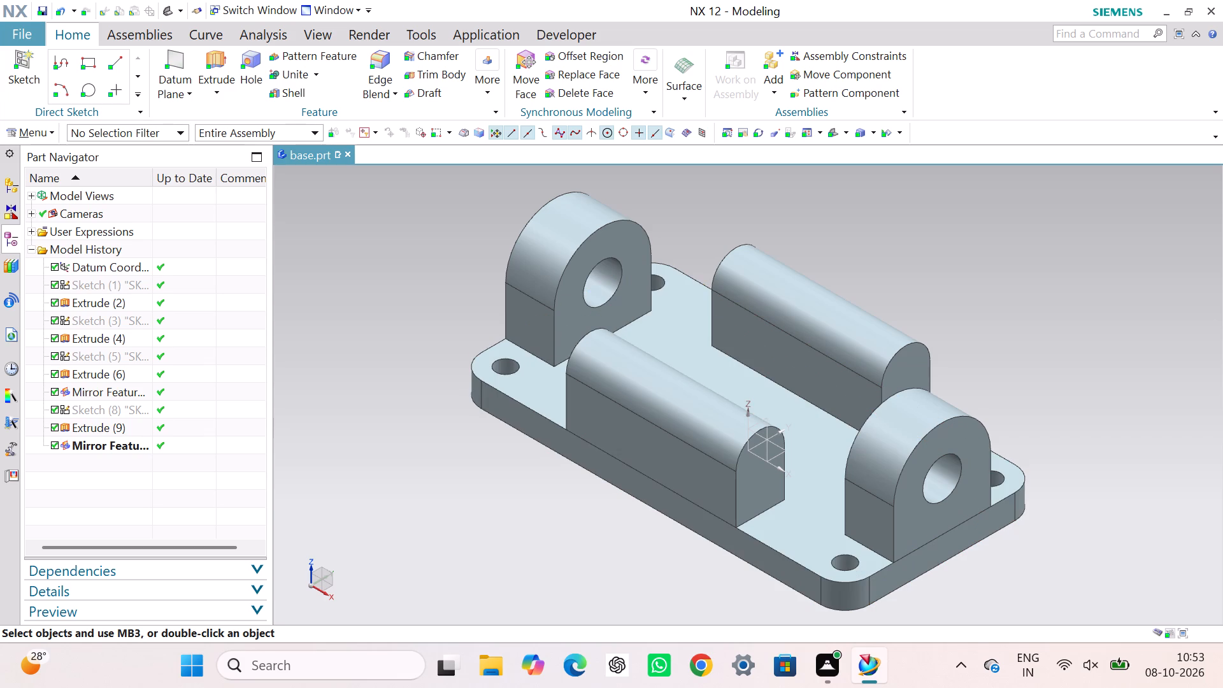
{"action": "key", "text": "ctrl+s"}
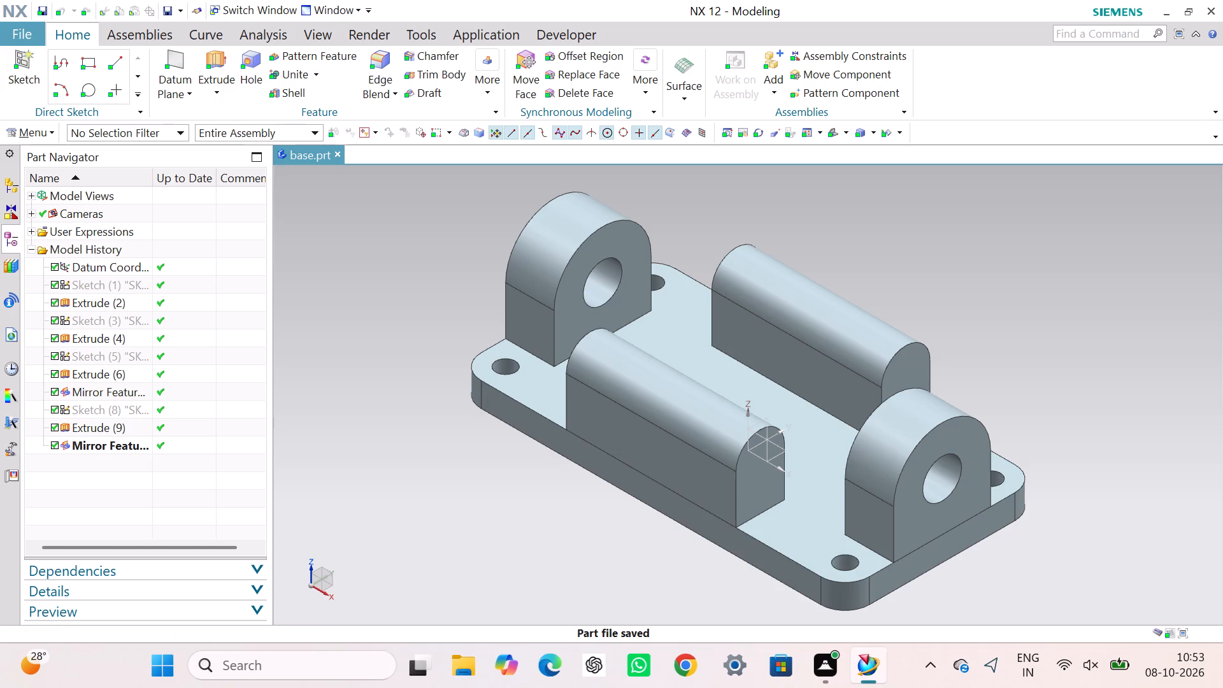
Create a new part from the Model template in millimeters, named pipe, in the NX Cad folder.
{"action": "key", "text": "ctrl+n"}
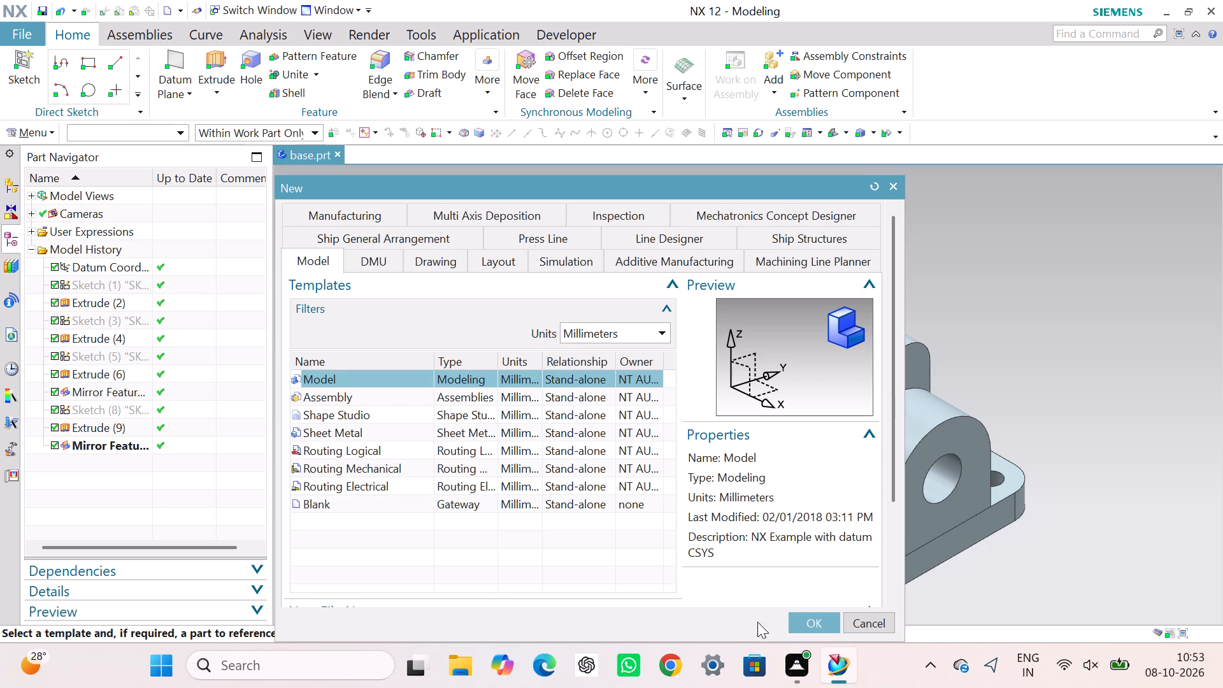
{"action": "left_click_drag", "start_coordinate": [896, 455], "coordinate": [910, 535]}
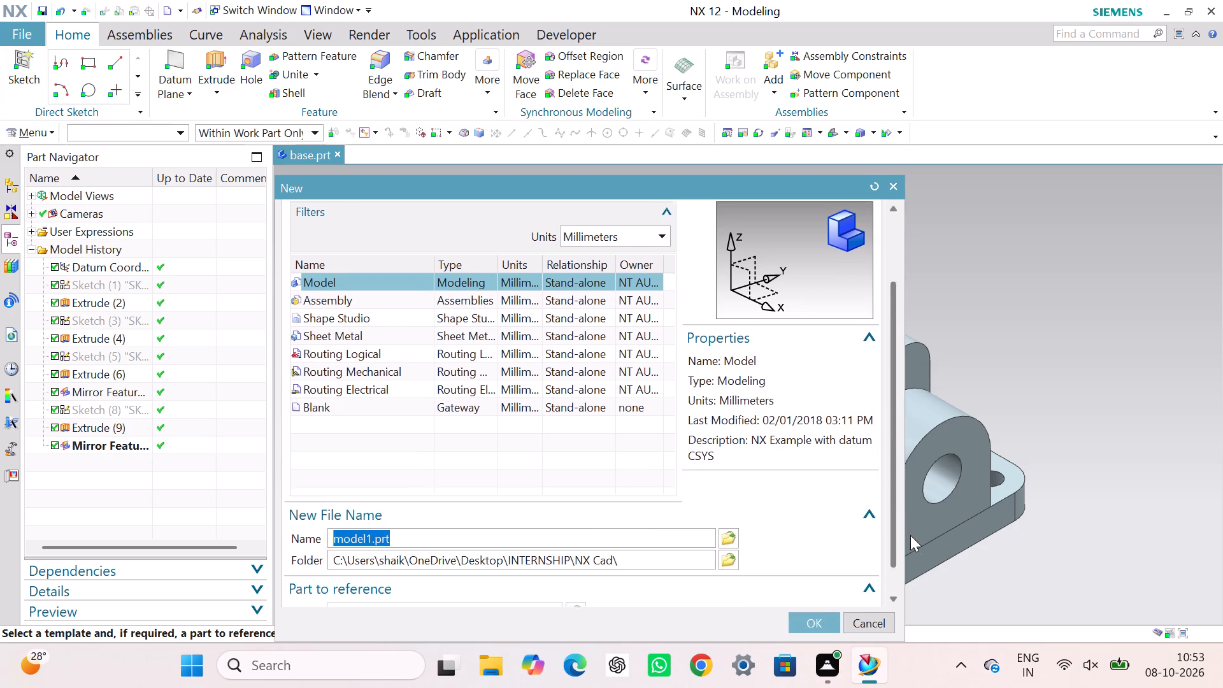
{"action": "left_click_drag", "start_coordinate": [910, 535], "coordinate": [917, 596]}
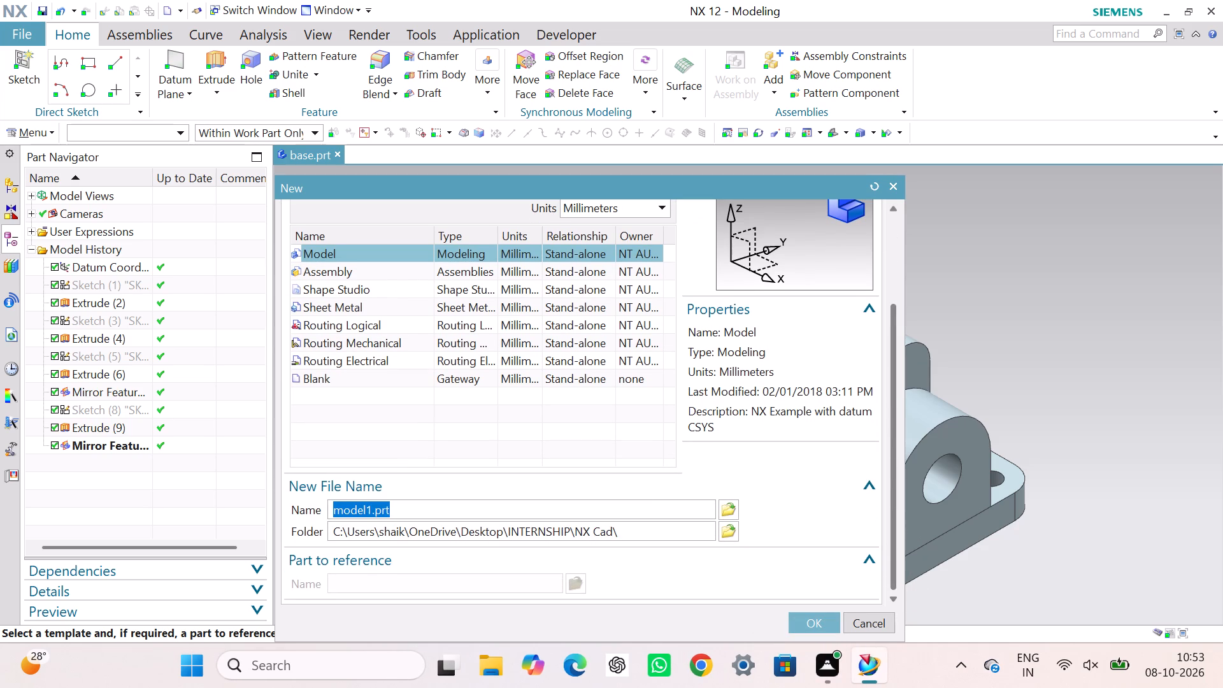
{"action": "left_click", "coordinate": [597, 501]}
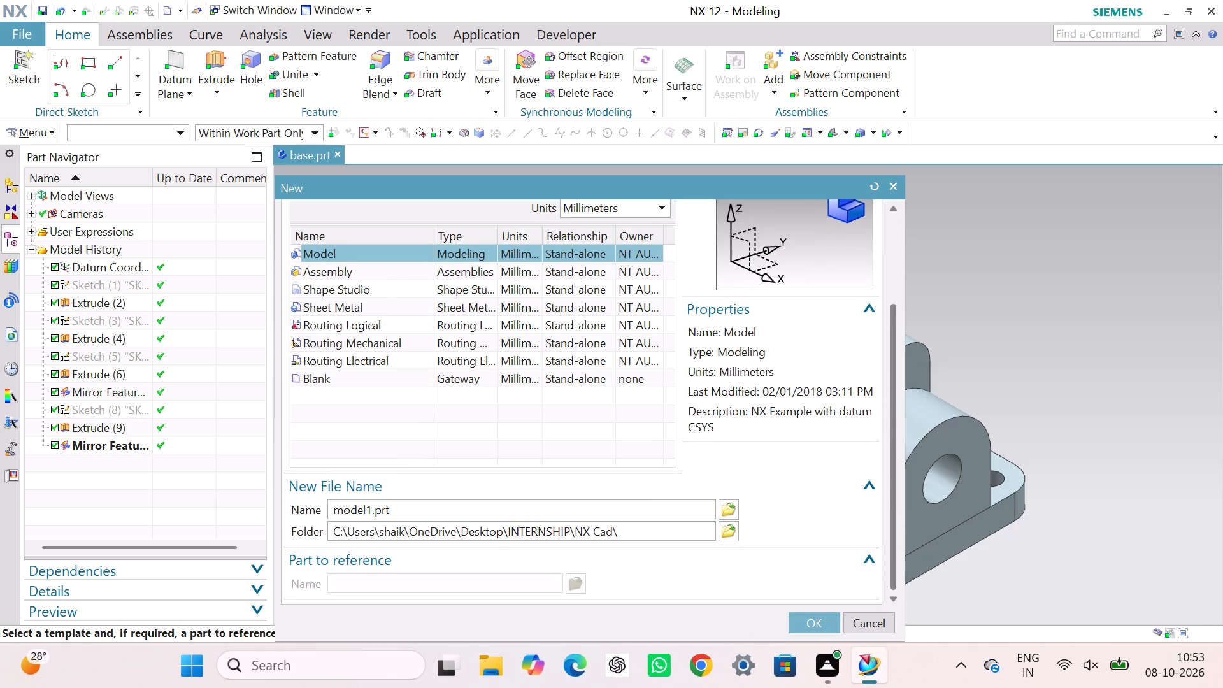
{"action": "double_click", "coordinate": [597, 501]}
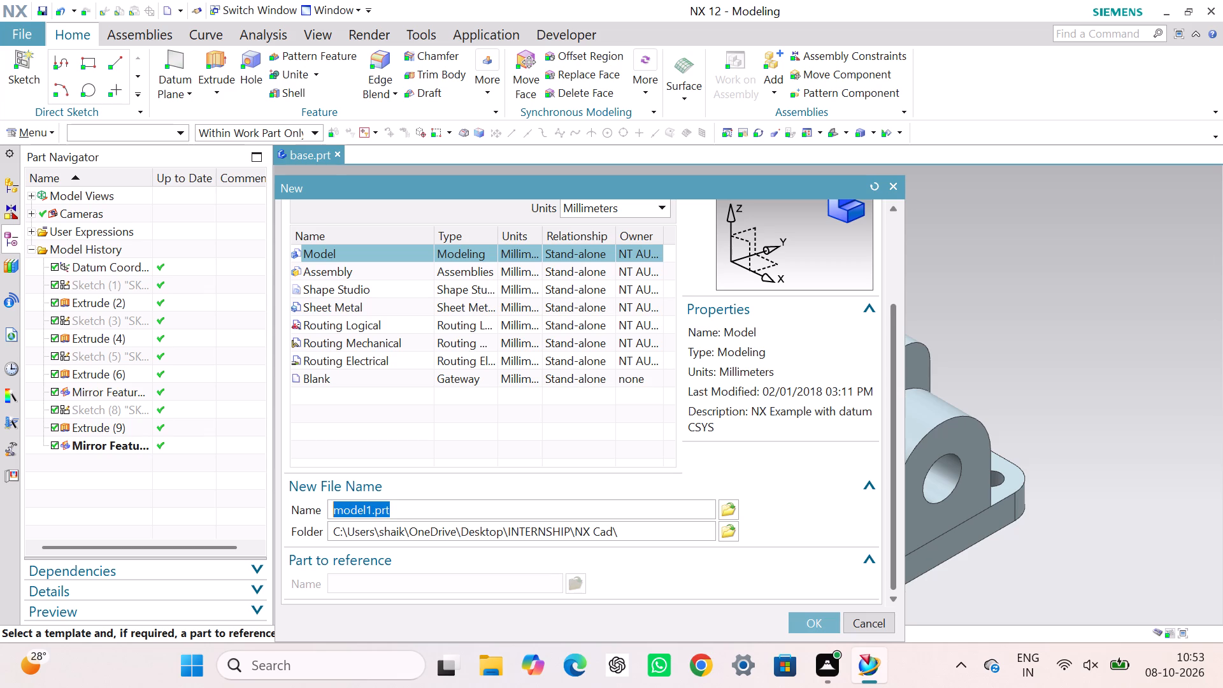
{"action": "type", "text": "pi"}
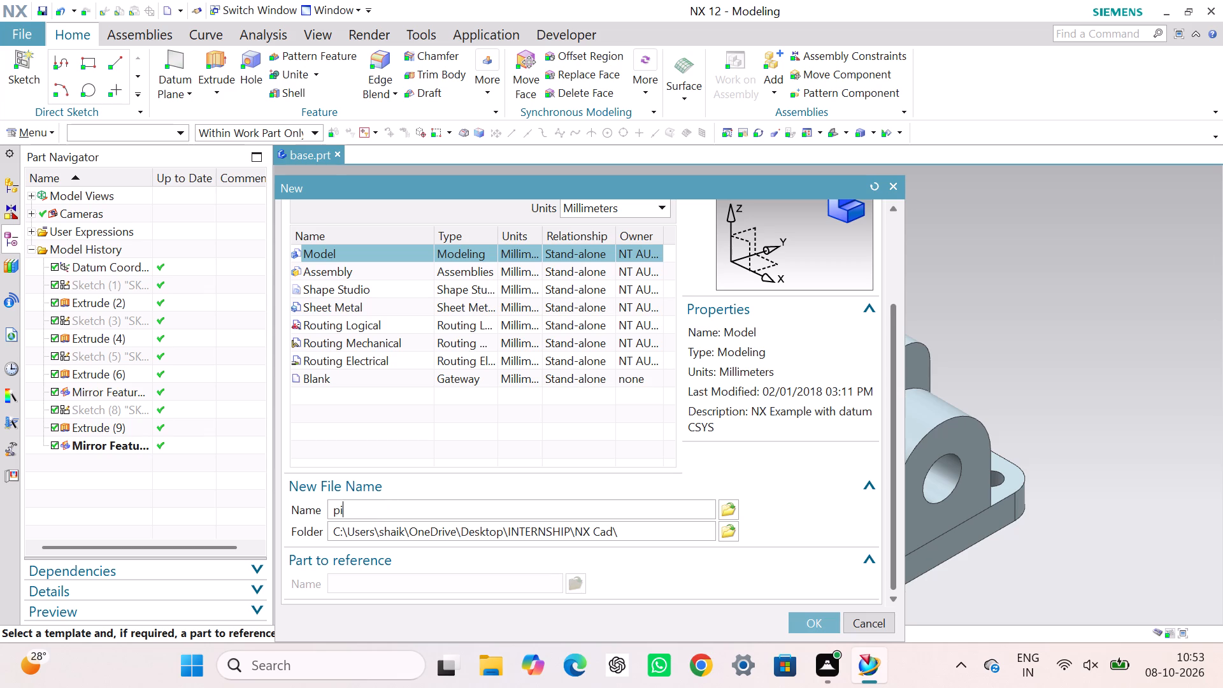
{"action": "type", "text": "pe"}
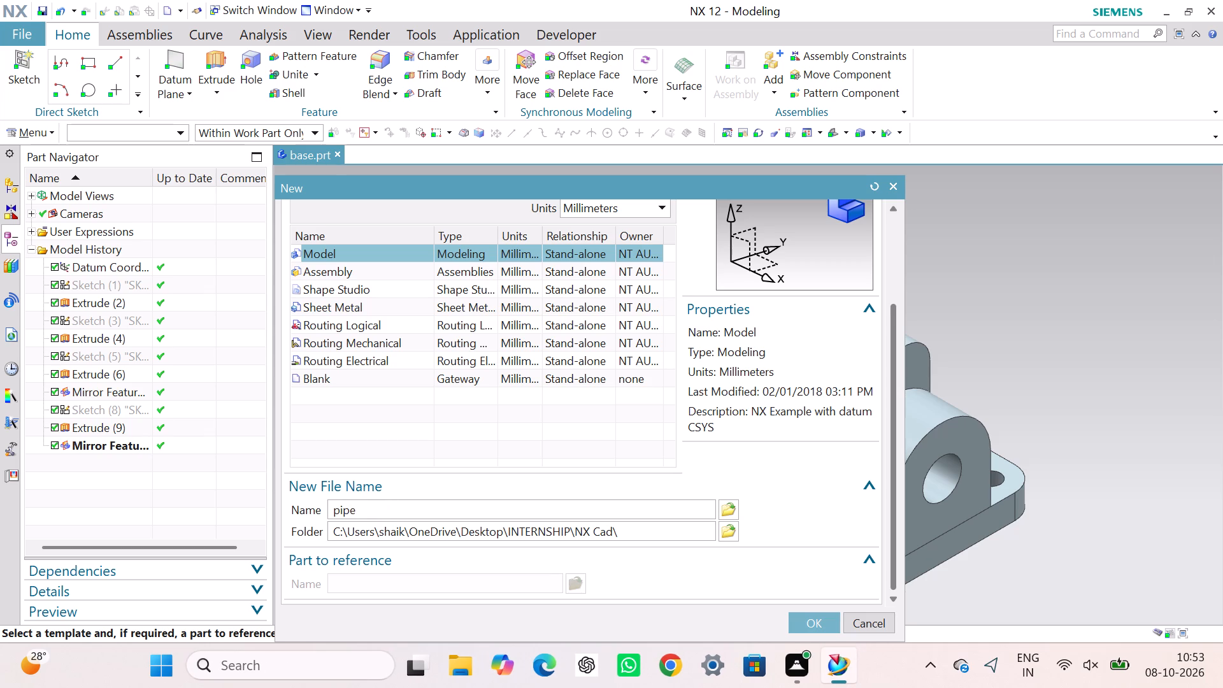
{"action": "left_click", "coordinate": [729, 530]}
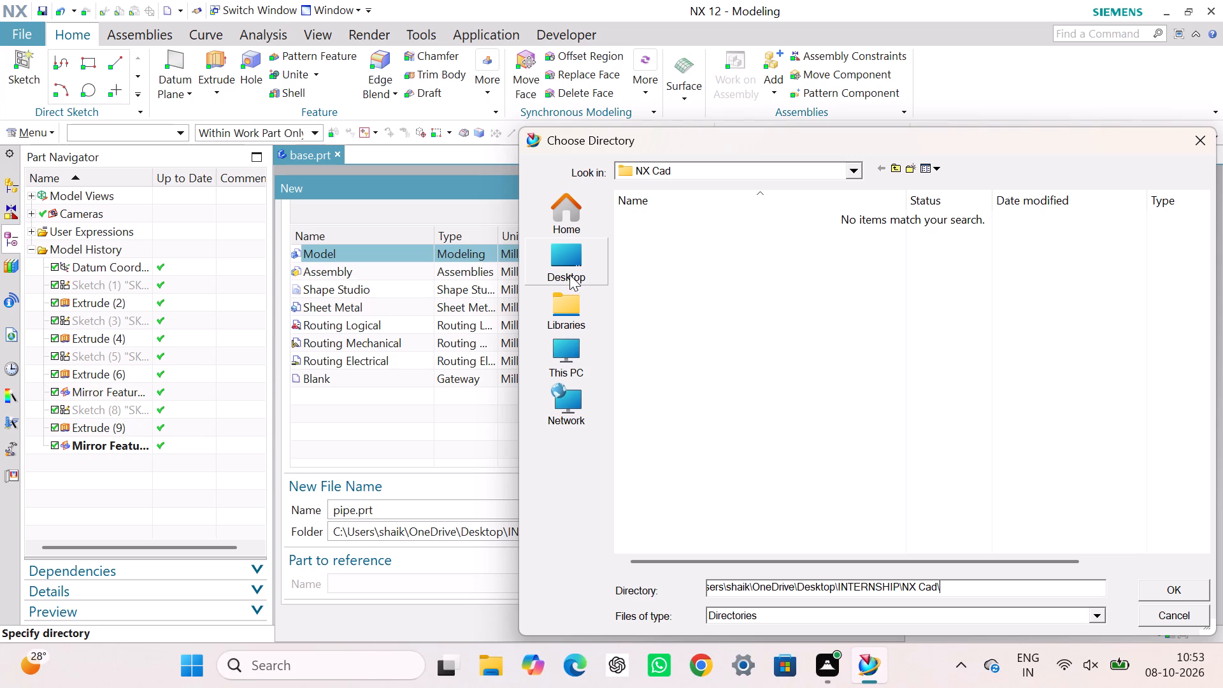
{"action": "left_click", "coordinate": [1160, 591]}
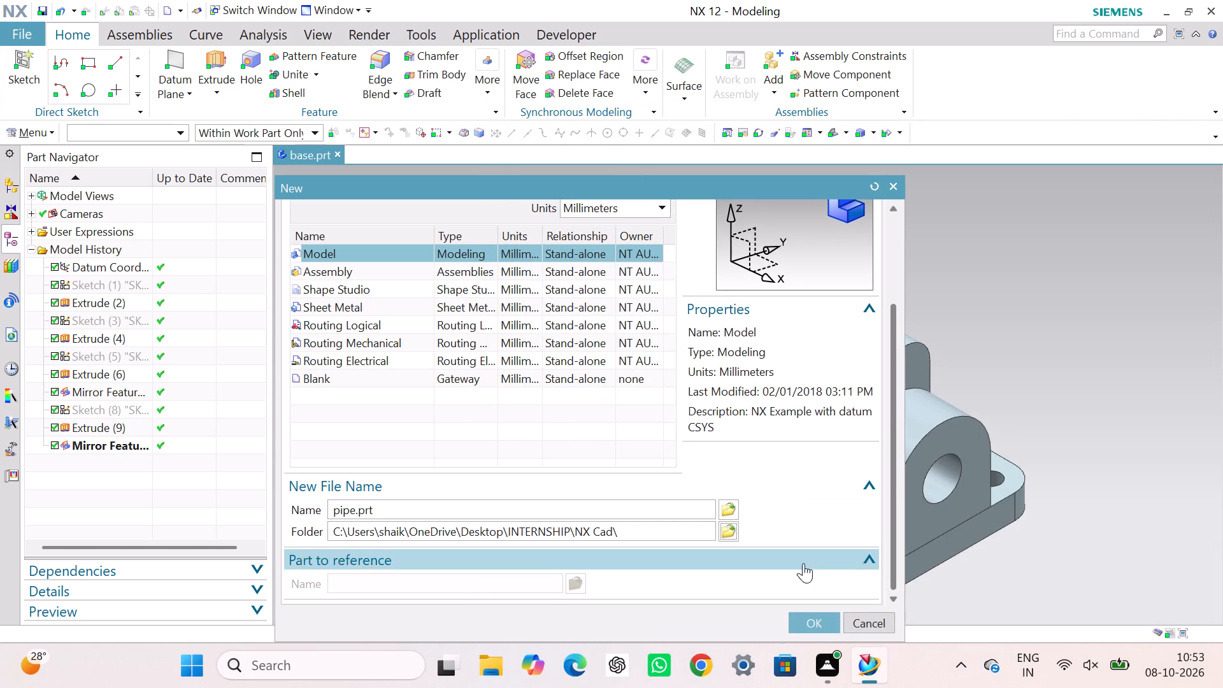
{"action": "left_click", "coordinate": [817, 620]}
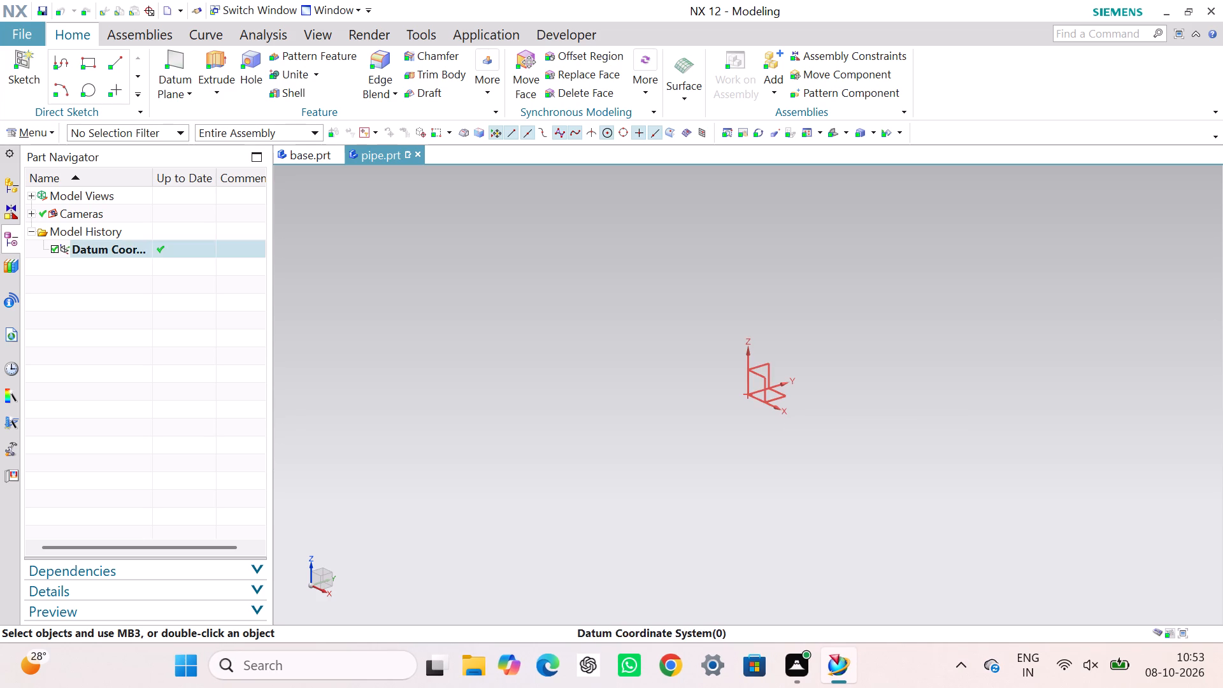
Create a sketch in the task environment on the XZ plane of the datum coordinate system.
{"action": "left_click", "coordinate": [31, 131]}
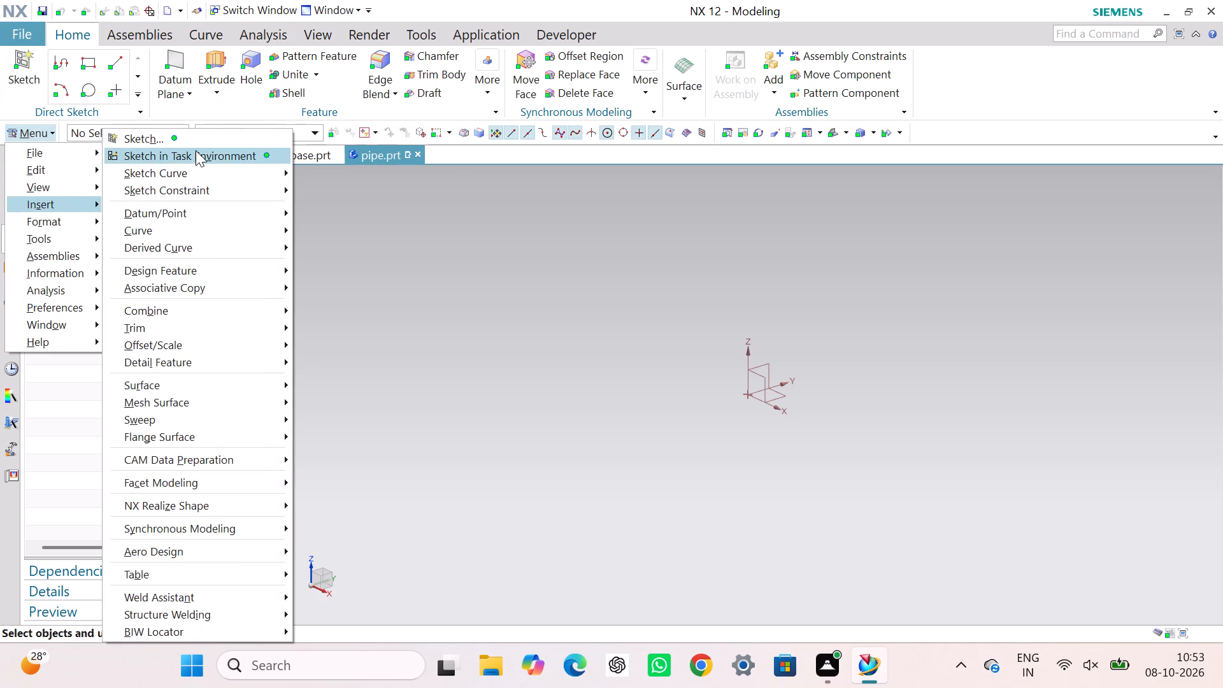
{"action": "left_click", "coordinate": [196, 150]}
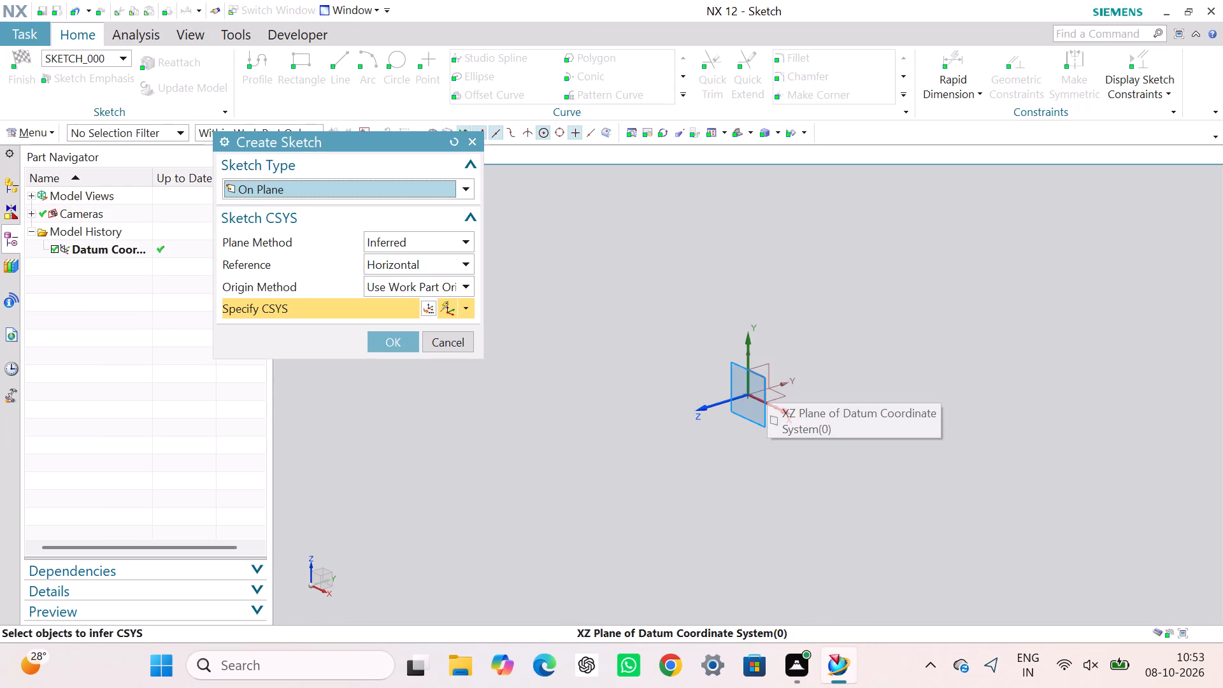
{"action": "left_click", "coordinate": [767, 381]}
{"action": "left_click", "coordinate": [389, 343]}
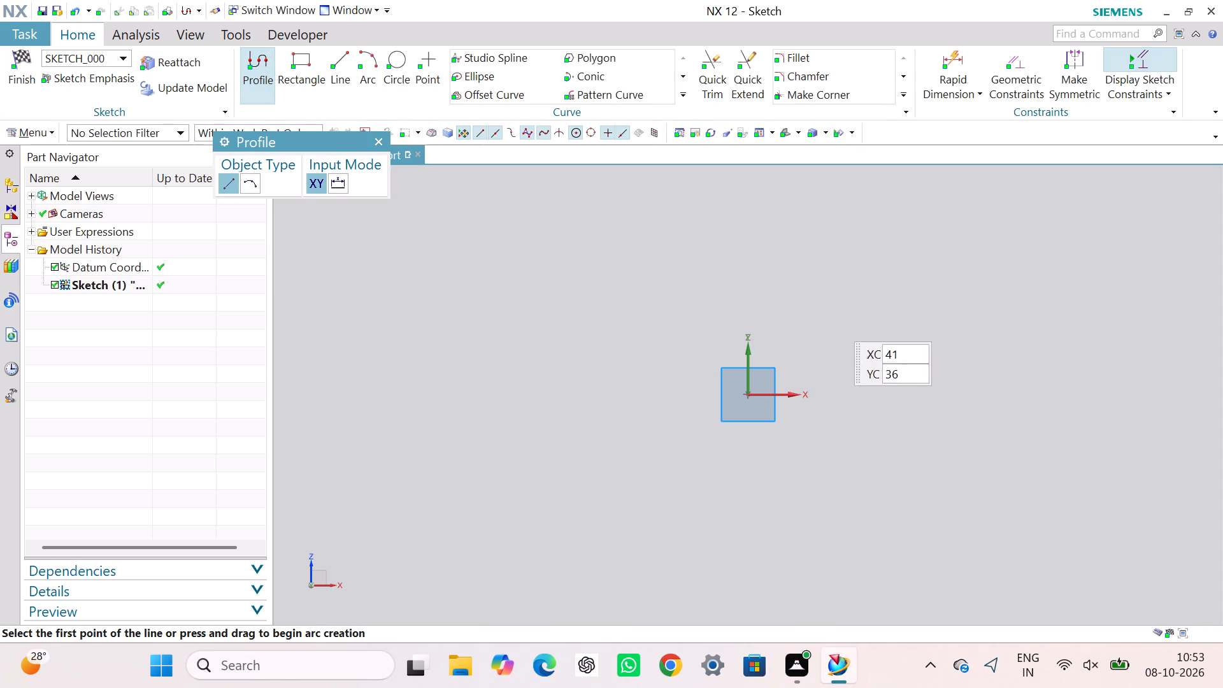
Sketch an open four-line profile from the origin: about 113 mm along -X, 79 mm down, 77 mm along +X, and 45.8 mm up.
{"action": "left_click", "coordinate": [751, 395]}
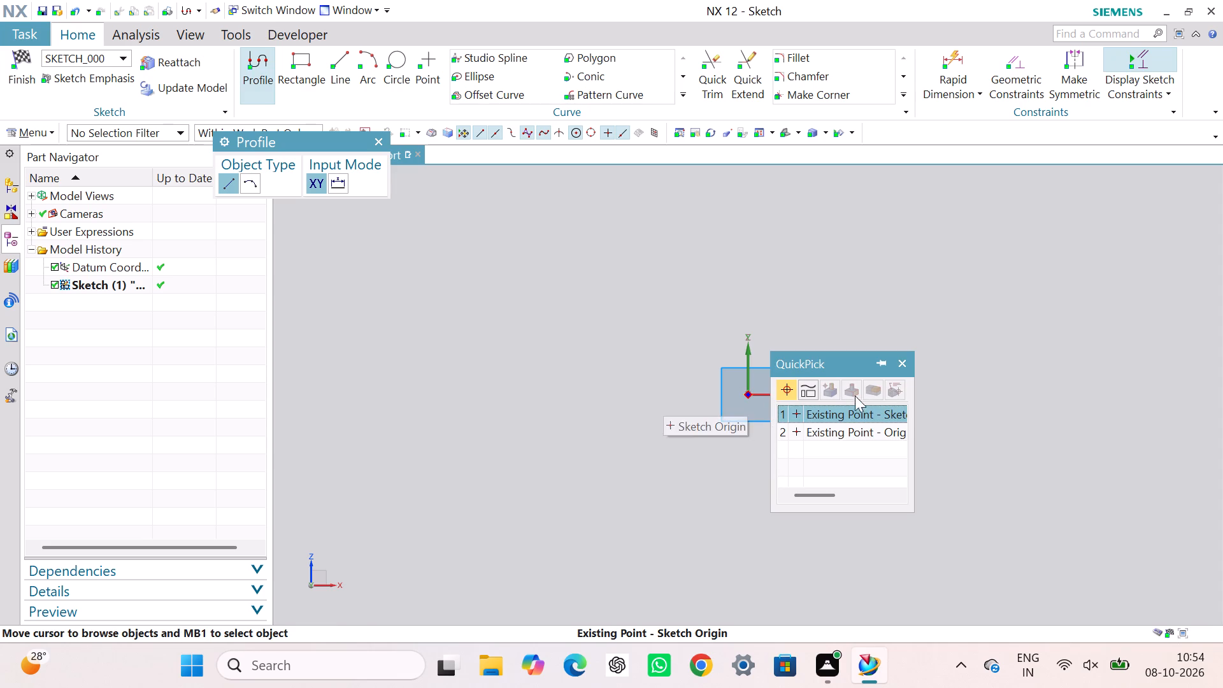
{"action": "left_click", "coordinate": [850, 413]}
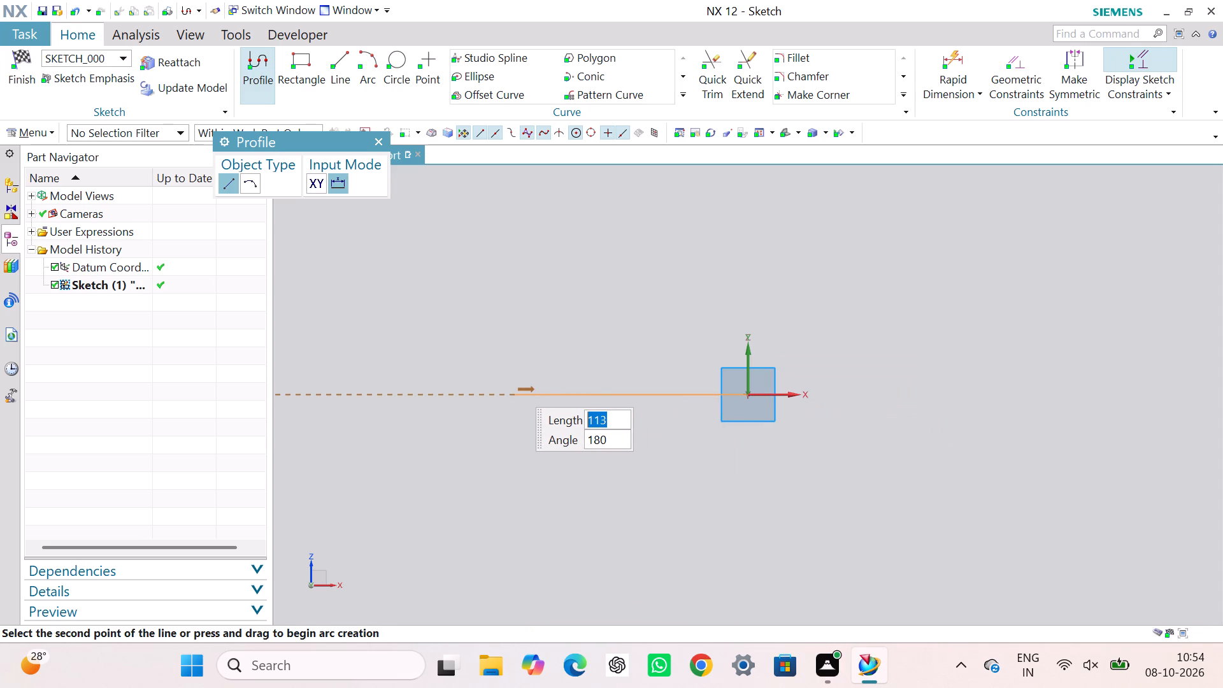
{"action": "left_click", "coordinate": [514, 393]}
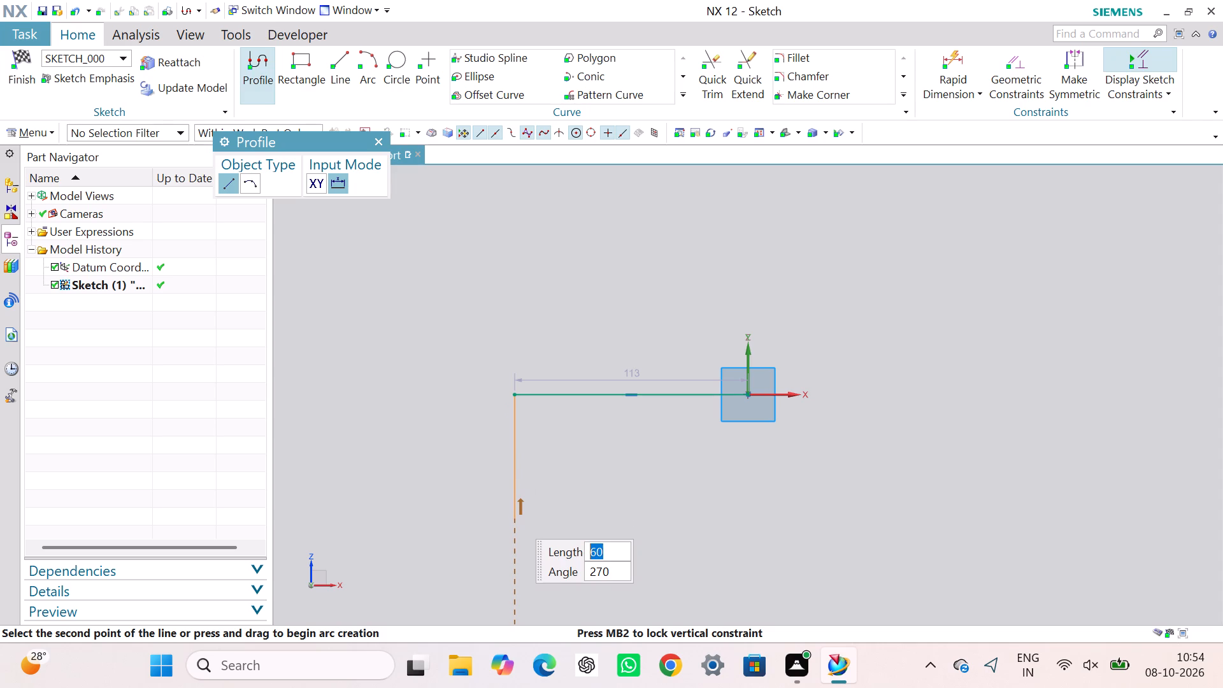
{"action": "left_click", "coordinate": [511, 559]}
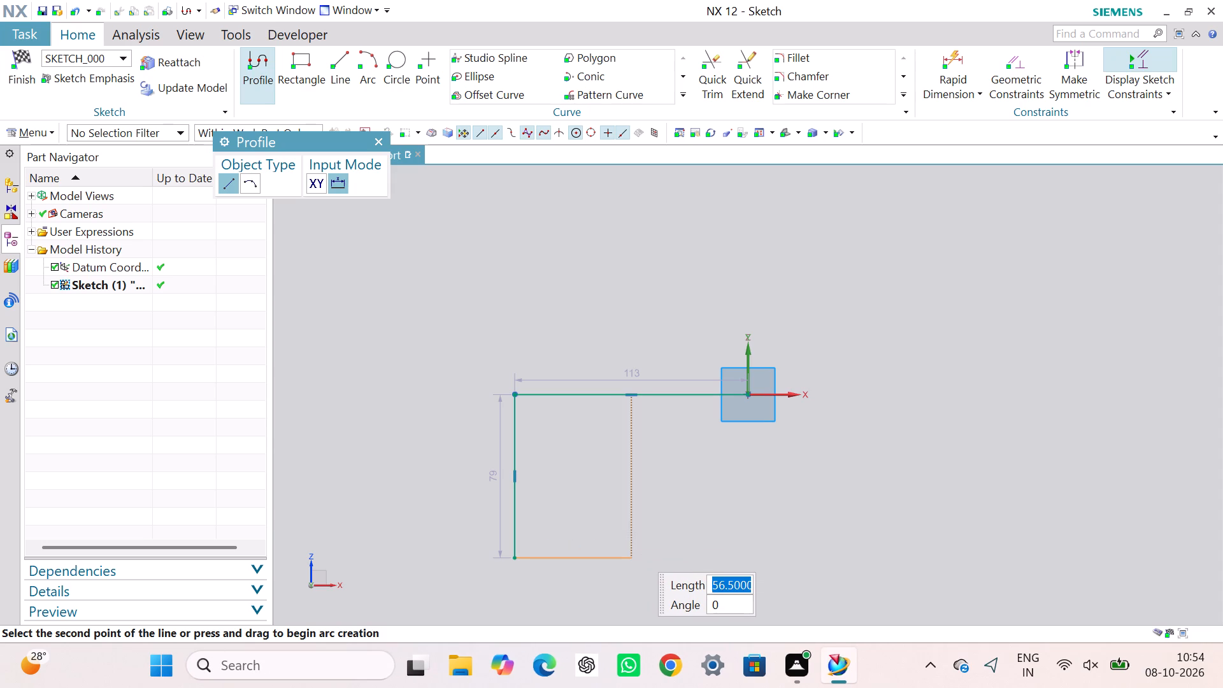
{"action": "left_click", "coordinate": [675, 555]}
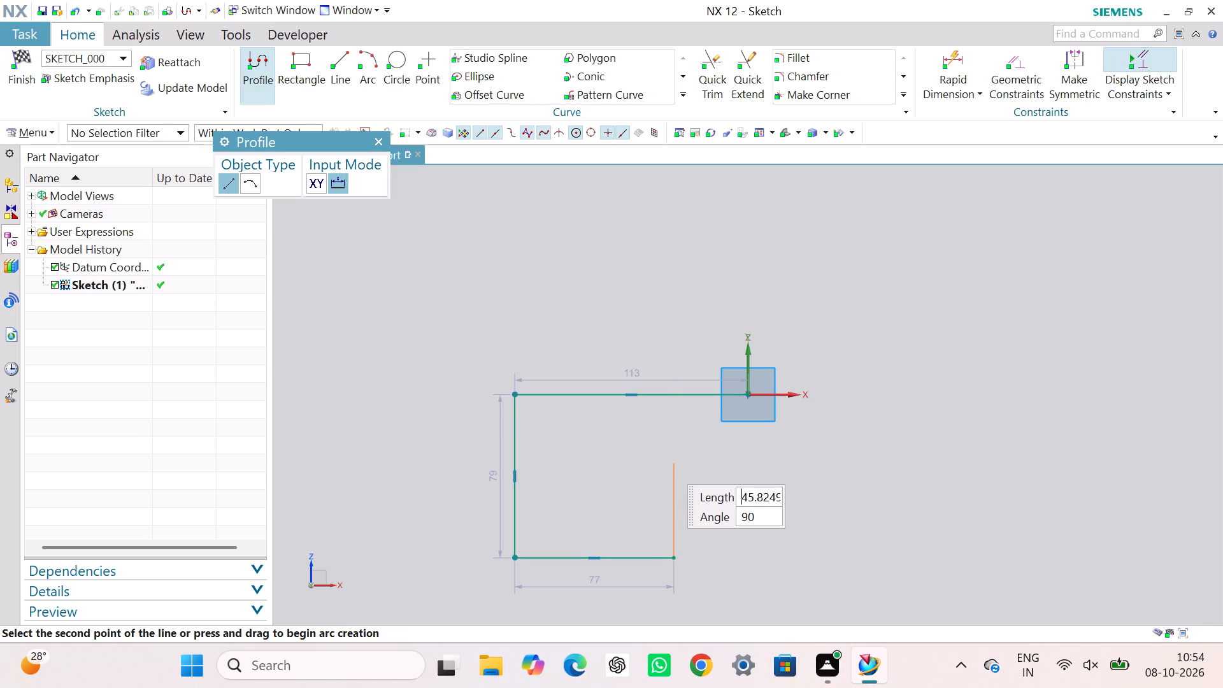
{"action": "left_click", "coordinate": [666, 463]}
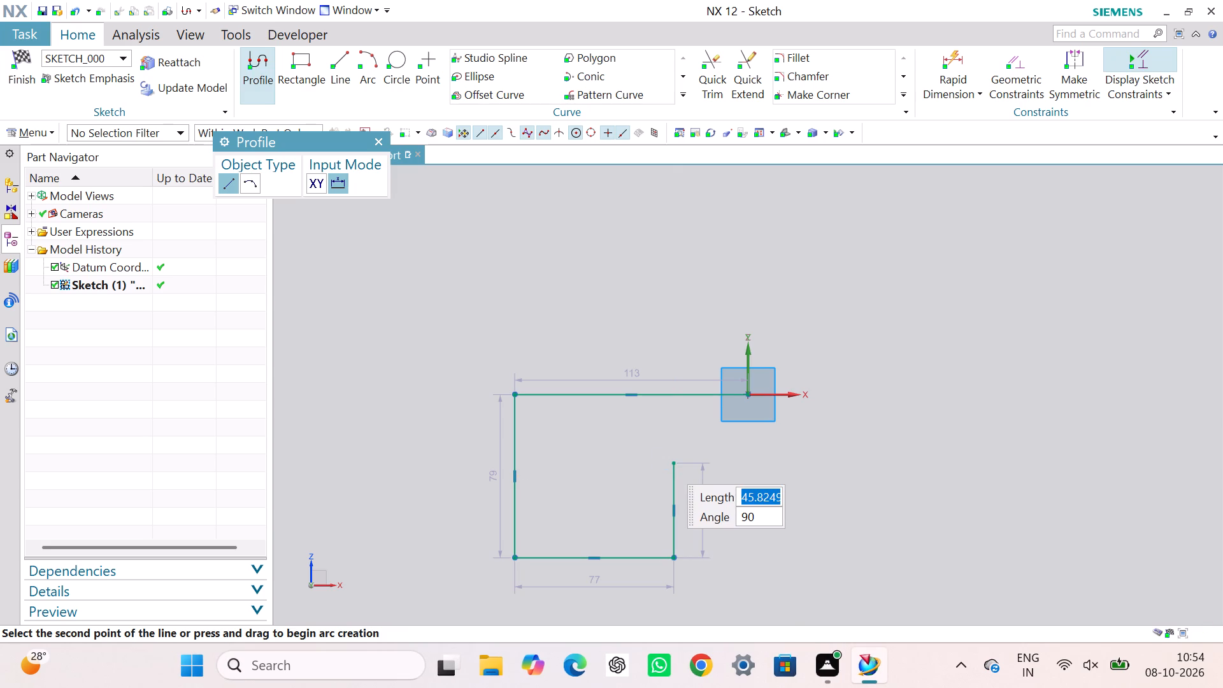
{"action": "key", "text": "Escape"}
{"action": "key", "text": "Escape"}
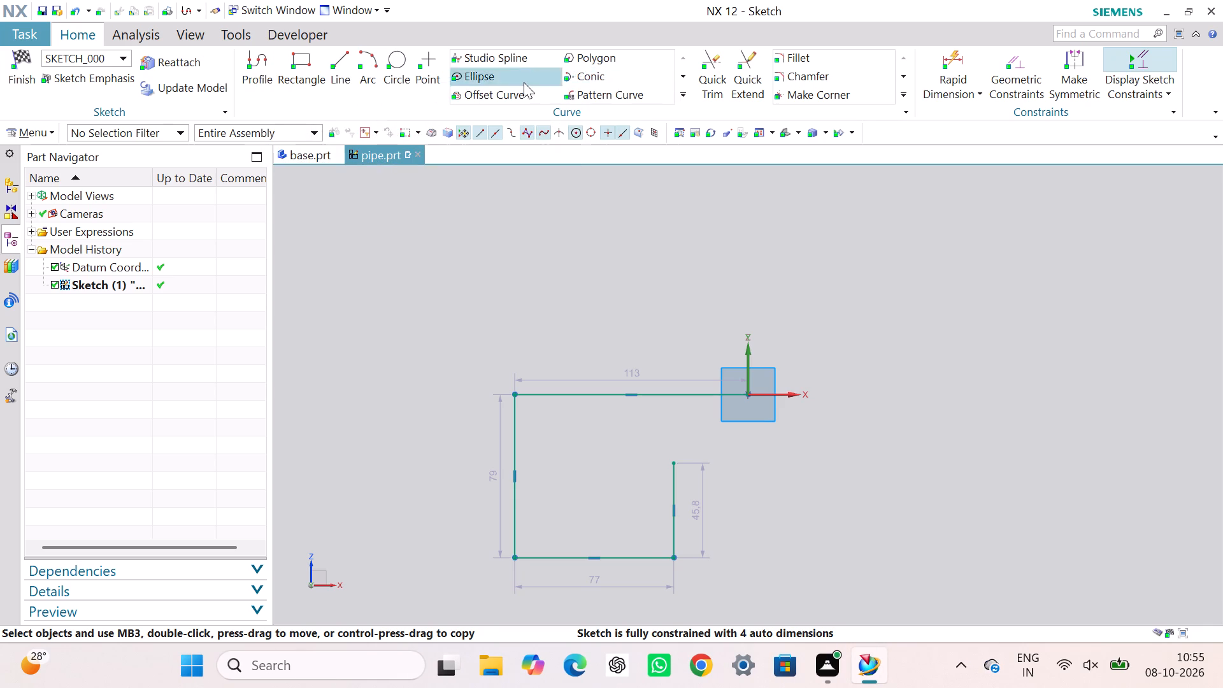
Fillet the corner between the 113 mm horizontal line and the 79 mm vertical line with a 5 mm radius.
{"action": "left_click", "coordinate": [822, 57]}
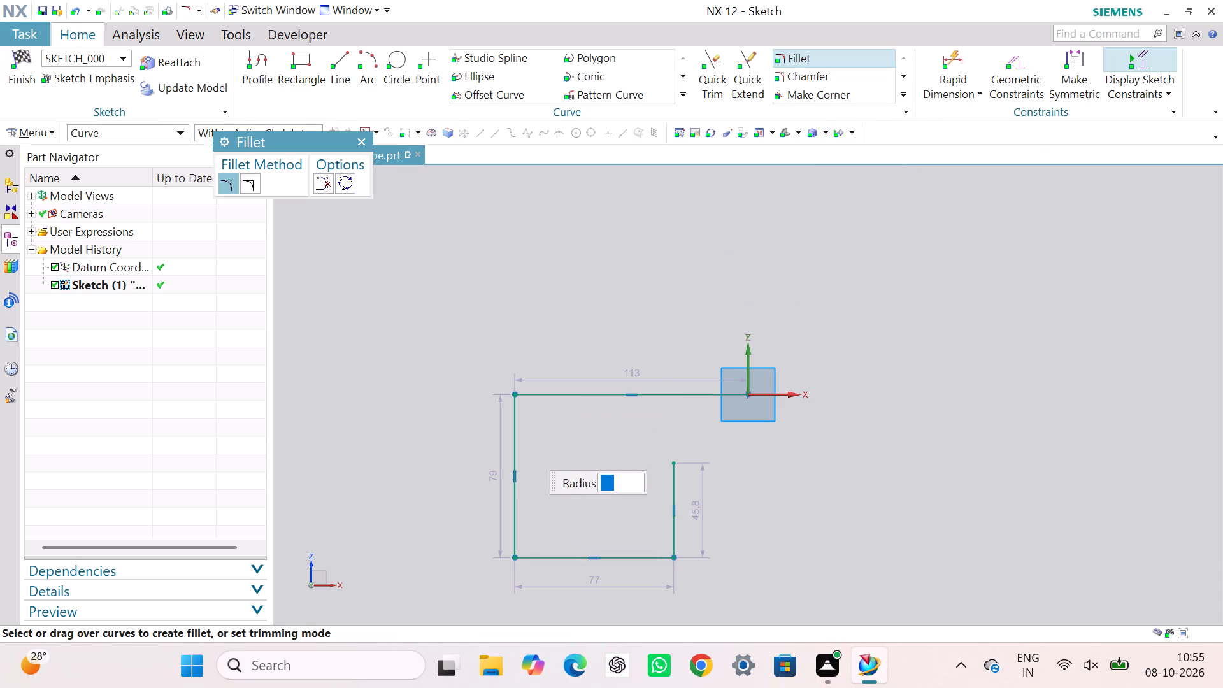
{"action": "left_click", "coordinate": [518, 437]}
{"action": "left_click", "coordinate": [541, 396]}
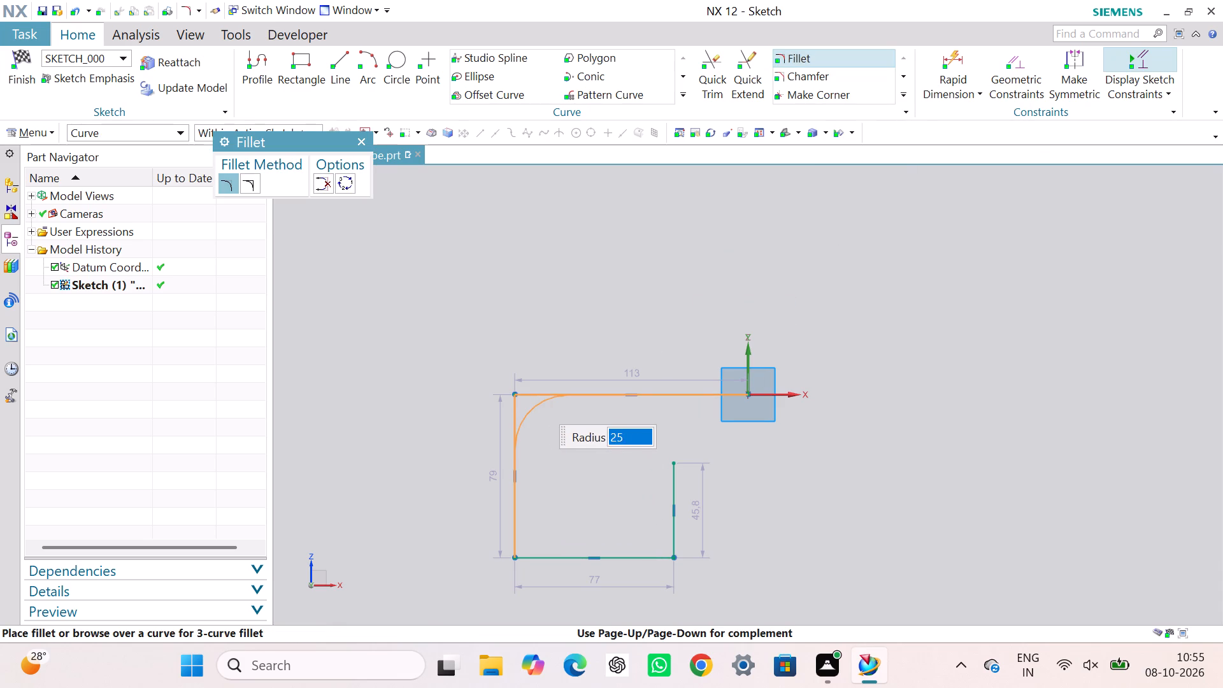
{"action": "key", "text": "5"}
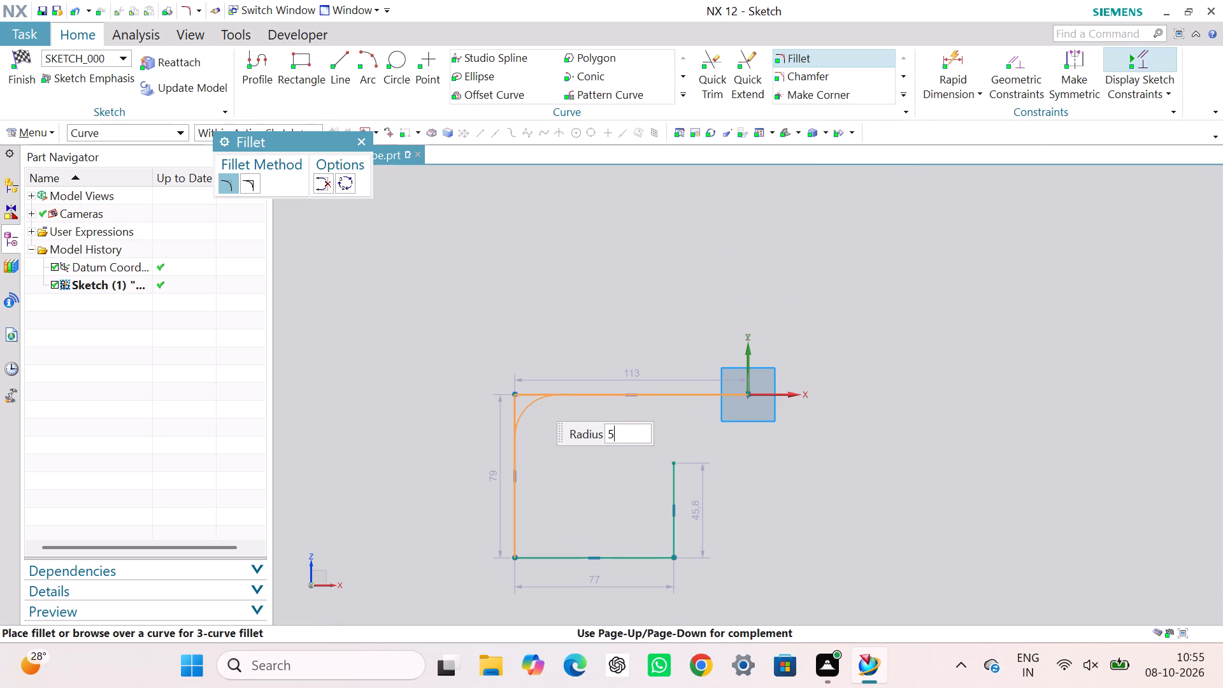
{"action": "key", "text": "Return"}
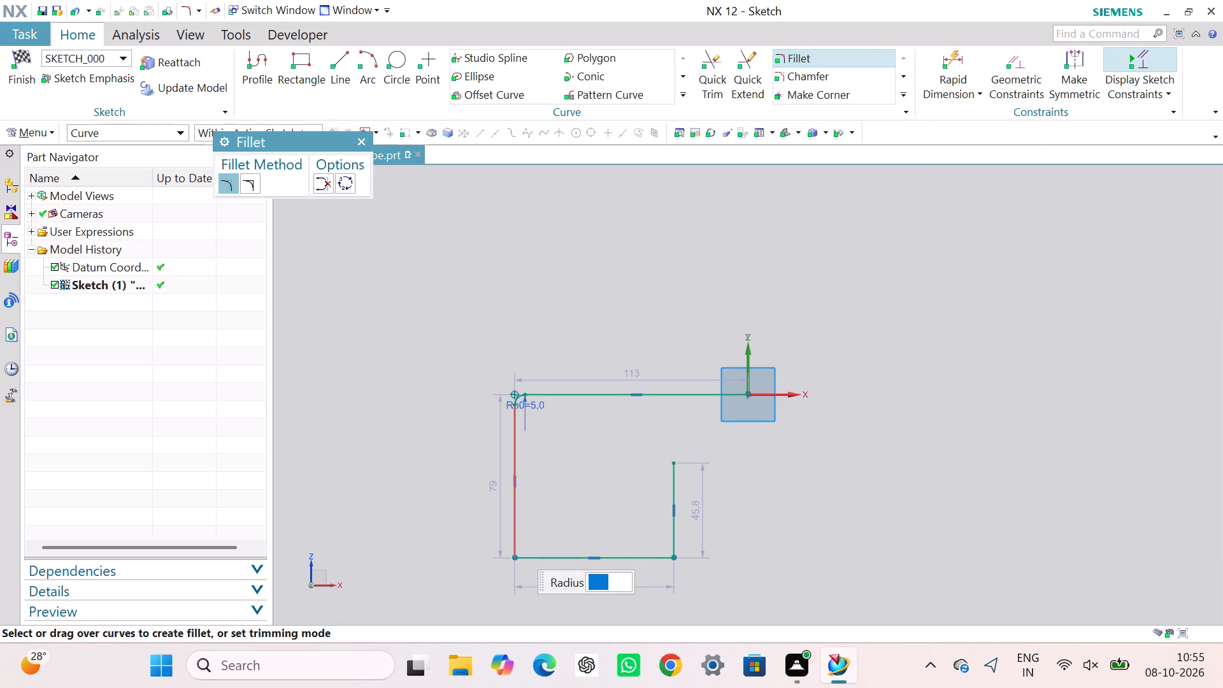
Fillet the two lower corners of the path, at both ends of the 77 mm horizontal line, with a 5 mm radius.
{"action": "left_click", "coordinate": [516, 534]}
{"action": "left_click", "coordinate": [541, 557]}
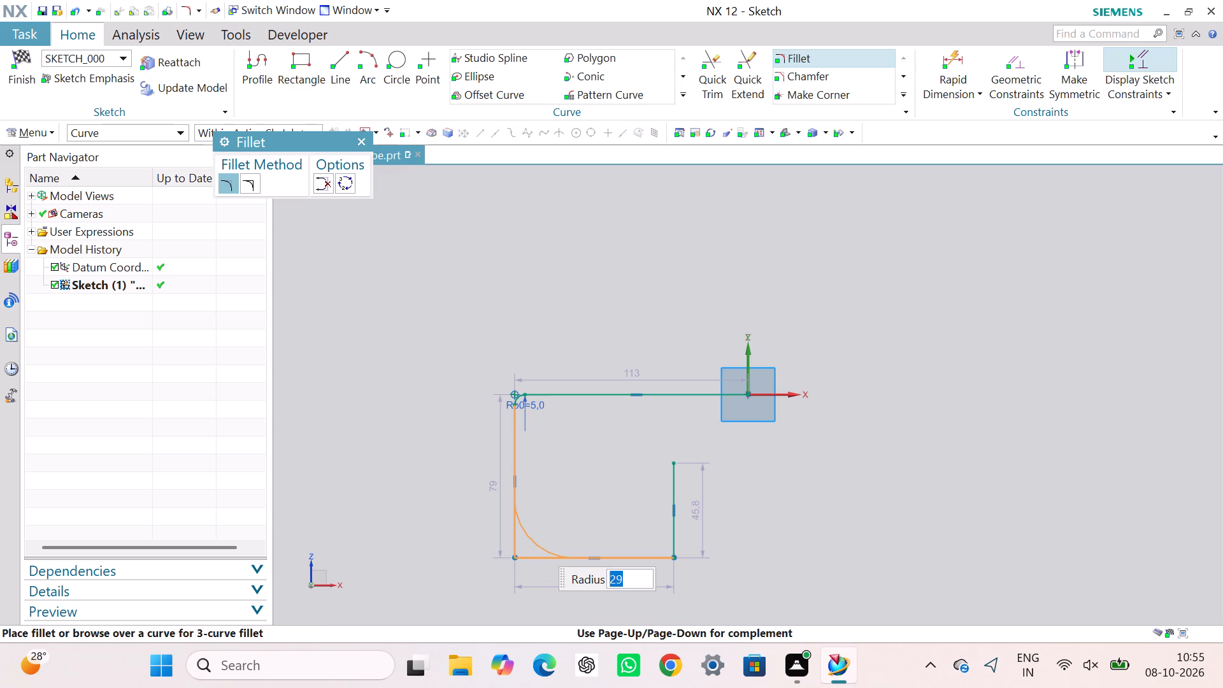
{"action": "key", "text": "5"}
{"action": "key", "text": "Return"}
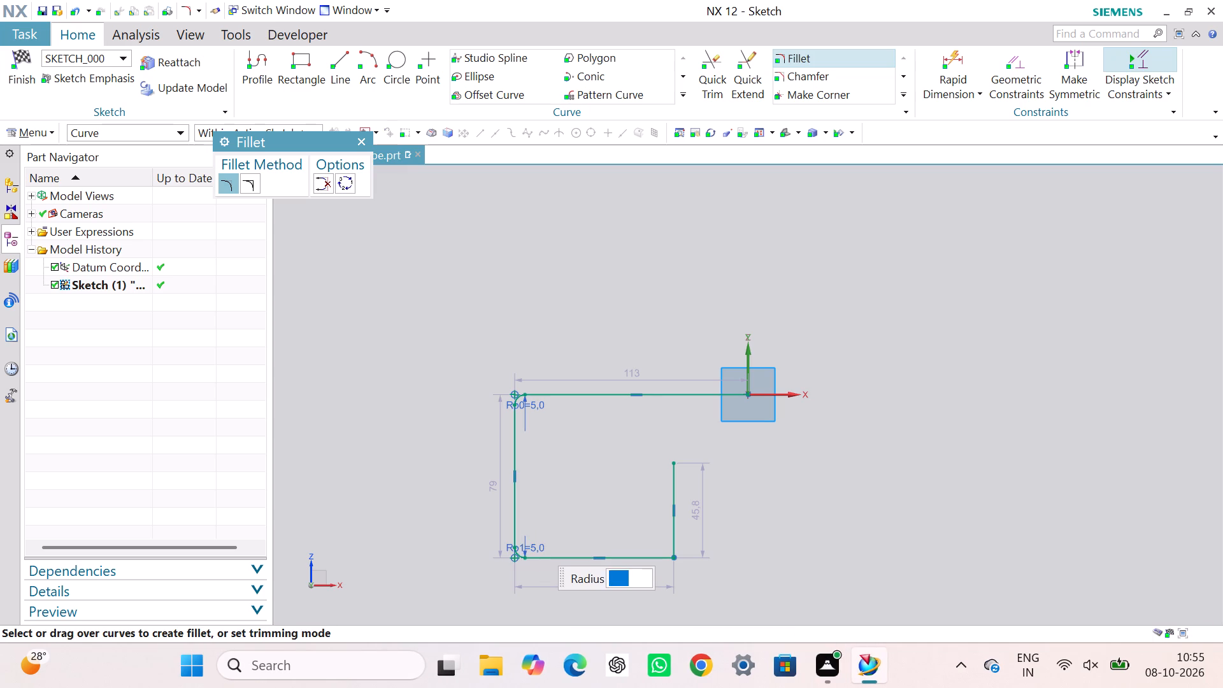
{"action": "left_click", "coordinate": [636, 559]}
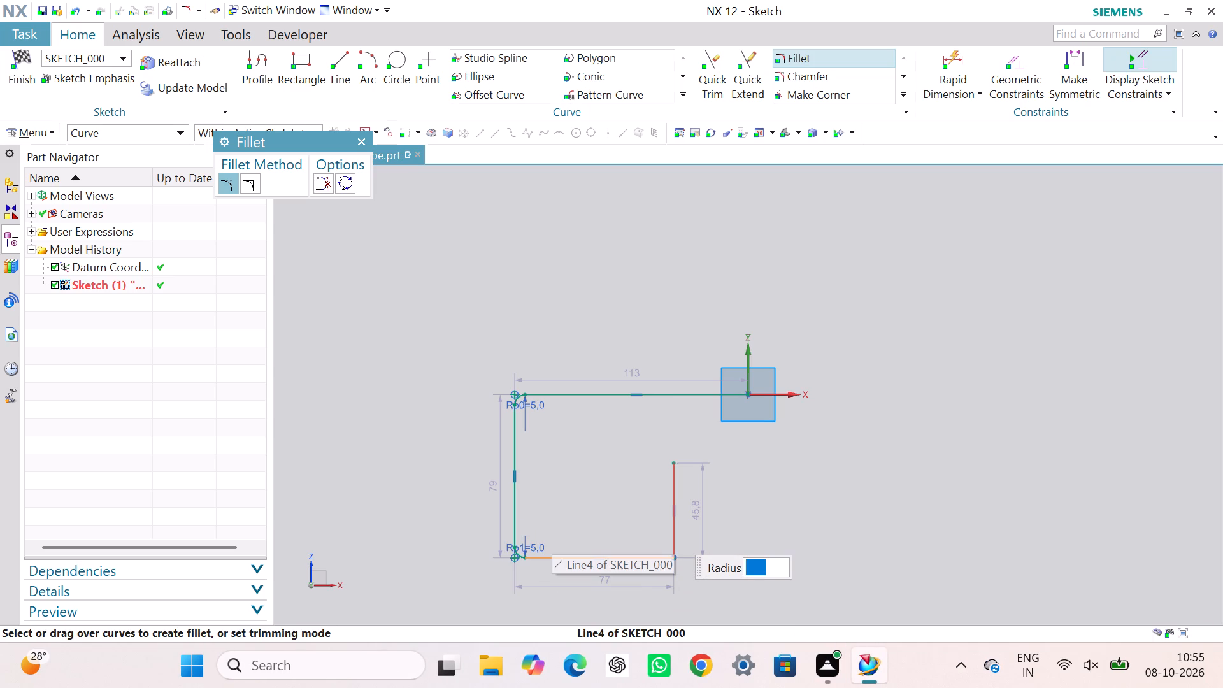
{"action": "left_click", "coordinate": [672, 533]}
{"action": "key", "text": "5"}
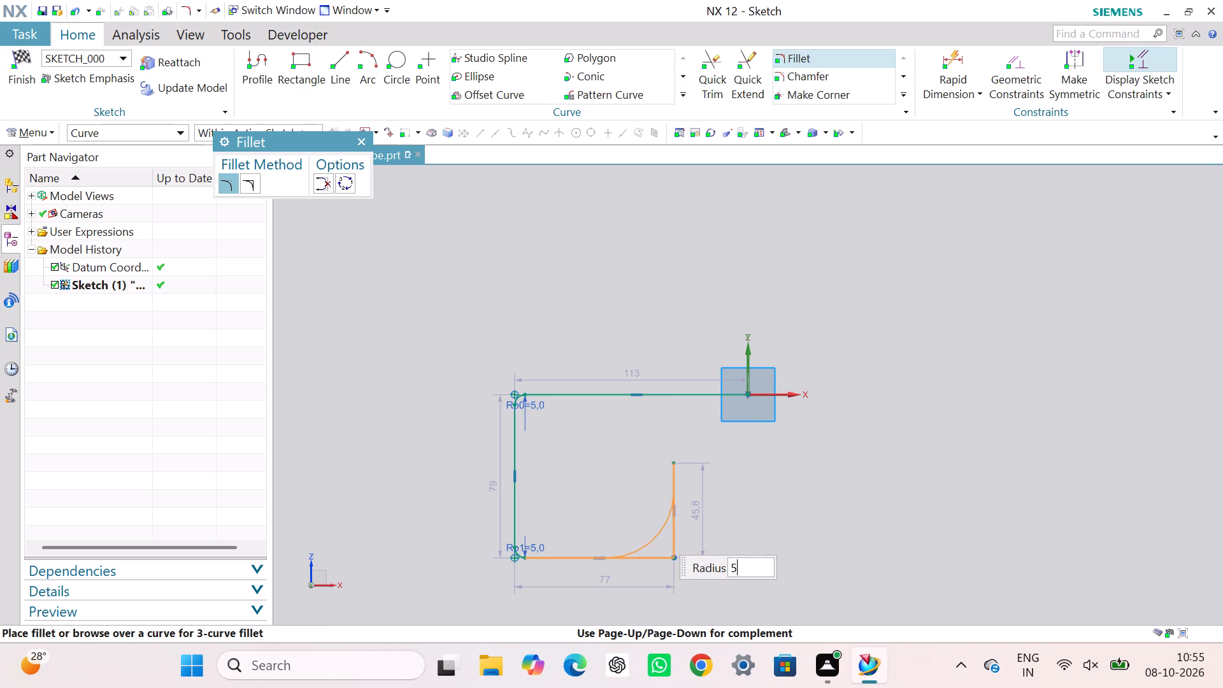
{"action": "key", "text": "Return"}
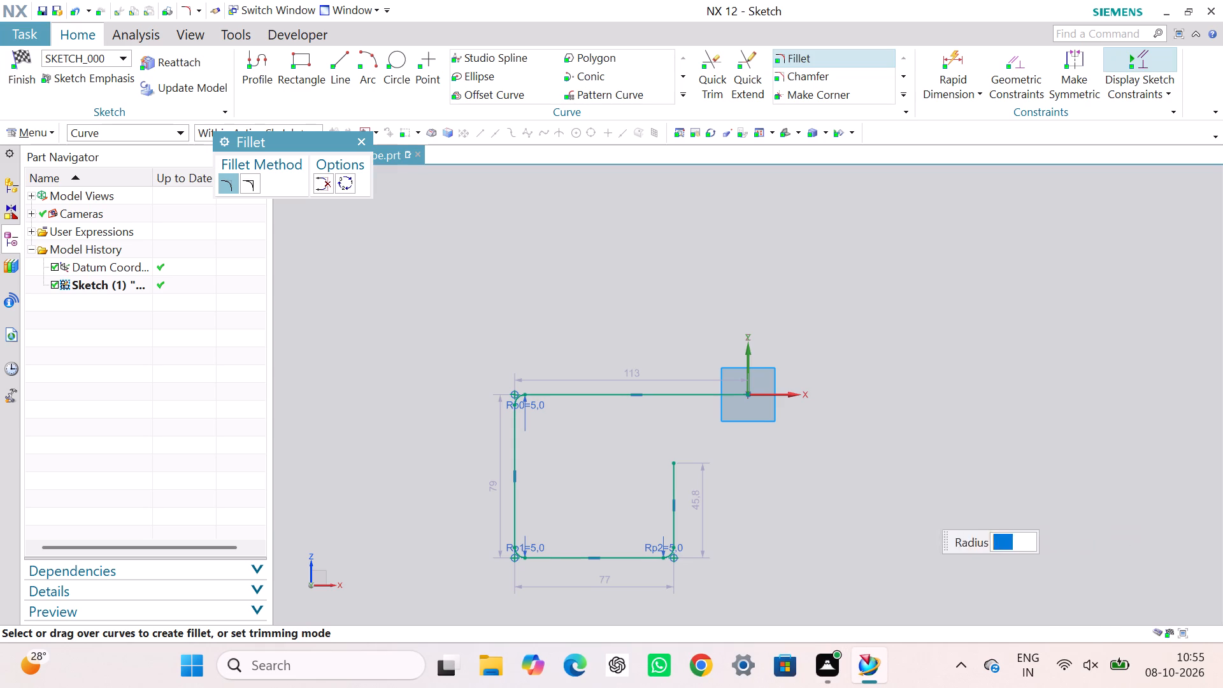
{"action": "left_click", "coordinate": [601, 392]}
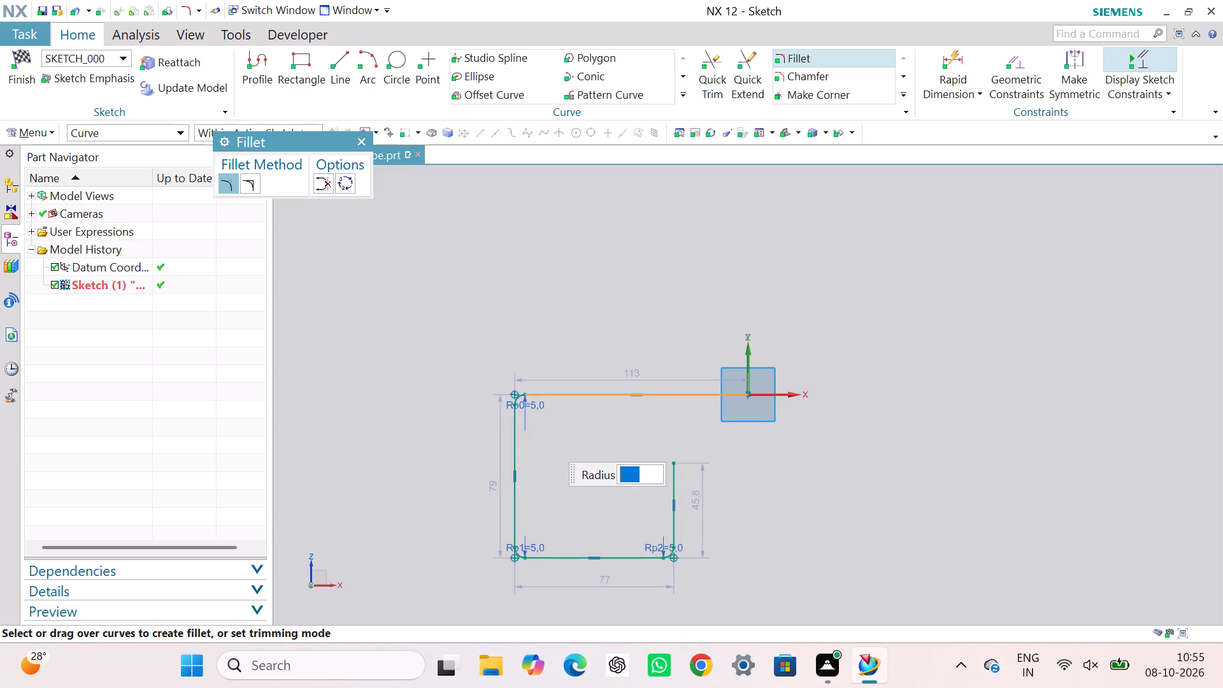
{"action": "left_click", "coordinate": [364, 145]}
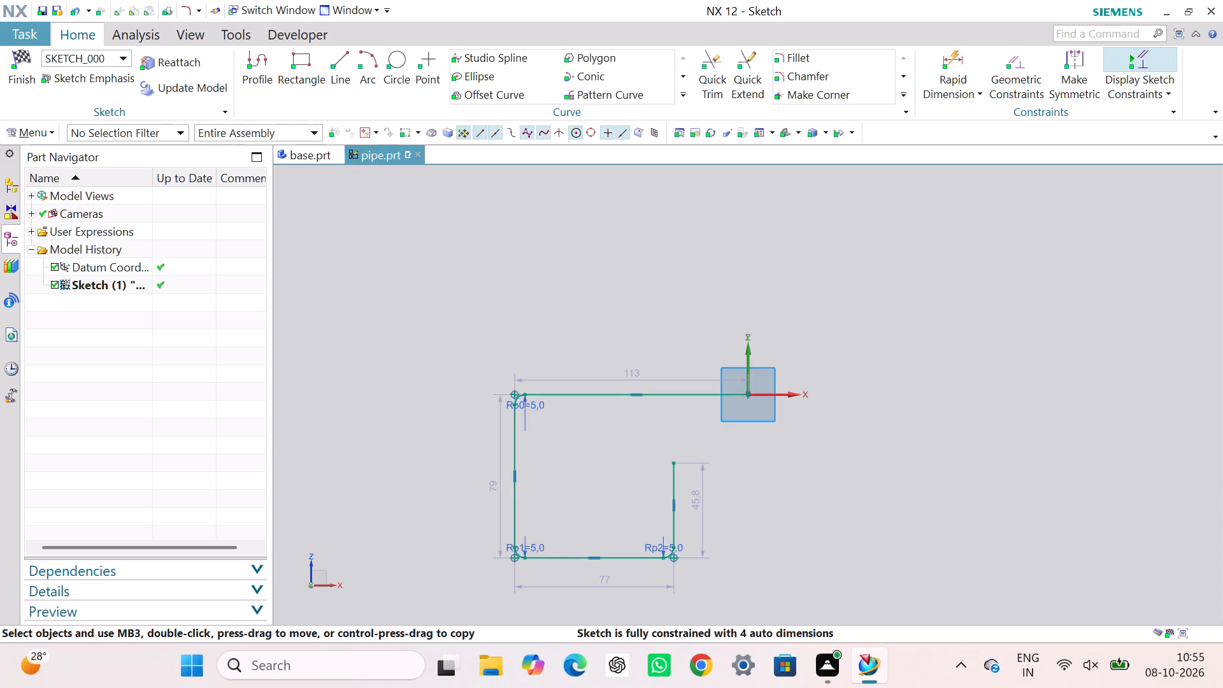
Dimension the horizontal distance from the upper fillet's arc center to the sketch origin as 142 mm.
{"action": "scroll", "coordinate": [515, 415], "scroll_direction": "down", "scroll_amount": 2}
{"action": "scroll", "coordinate": [521, 413], "scroll_direction": "up", "scroll_amount": 10}
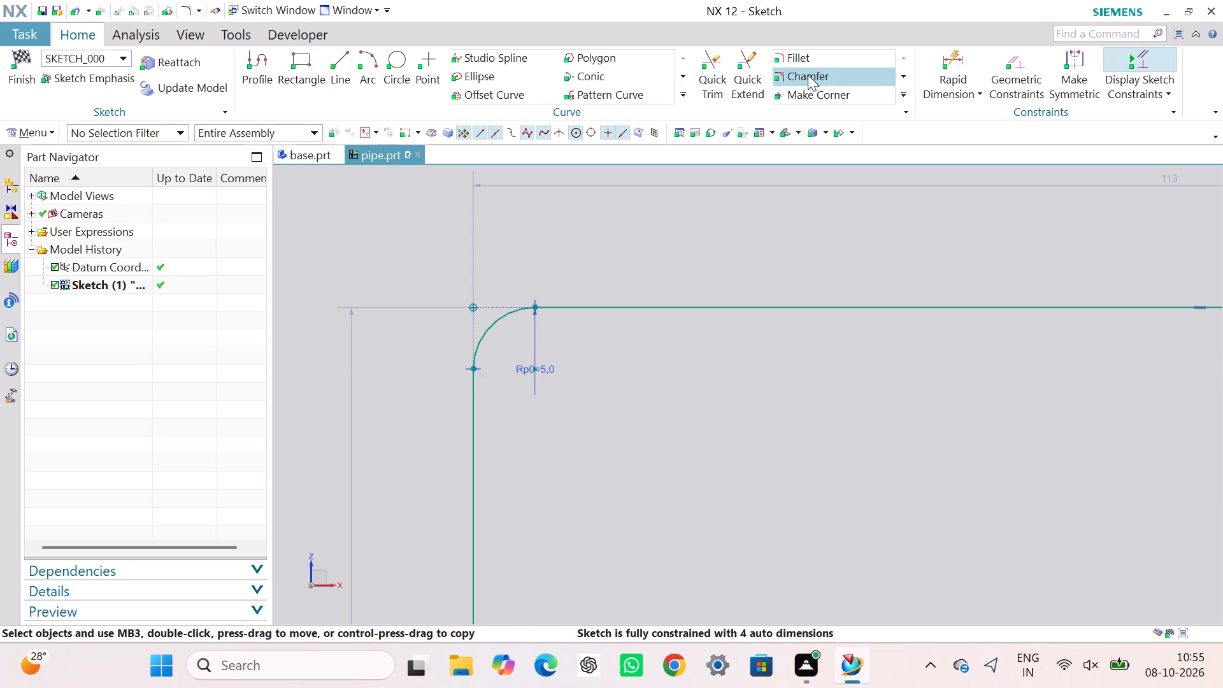
{"action": "left_click", "coordinate": [950, 57]}
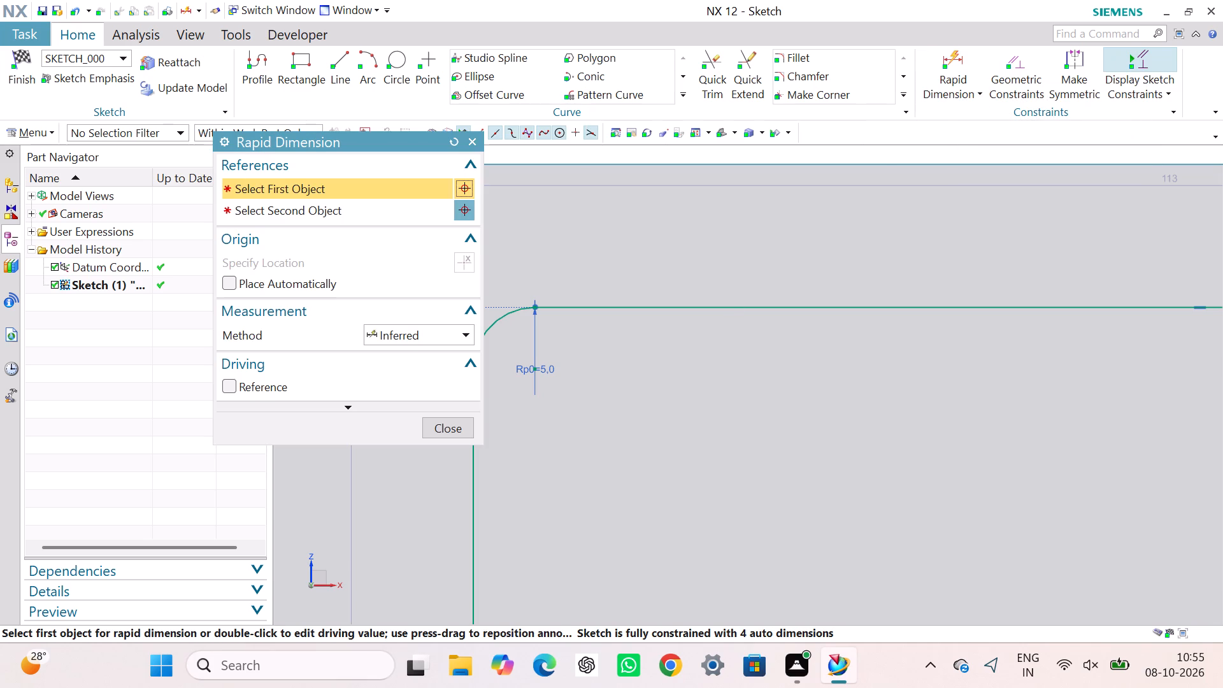
{"action": "left_click", "coordinate": [536, 371]}
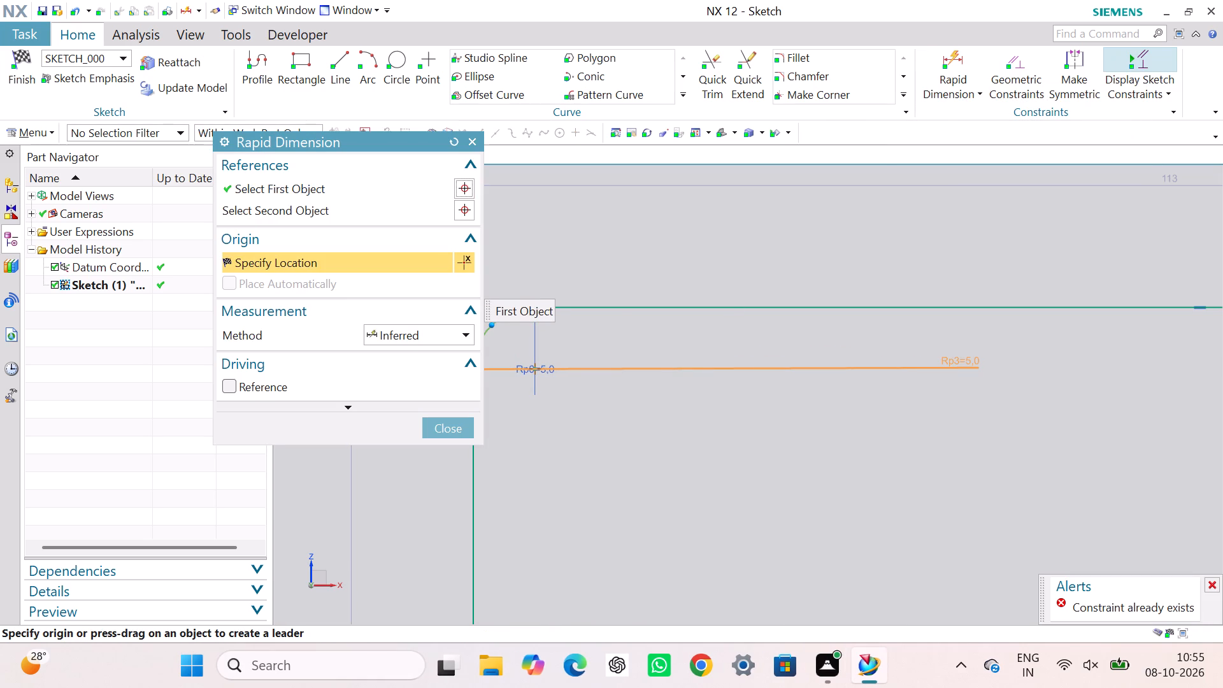
{"action": "scroll", "coordinate": [960, 361], "scroll_direction": "down", "scroll_amount": 5}
{"action": "right_click_drag", "start_coordinate": [1055, 359], "coordinate": [862, 382]}
{"action": "middle_click_drag", "start_coordinate": [915, 382], "coordinate": [641, 398]}
{"action": "right_click_drag", "start_coordinate": [915, 382], "coordinate": [641, 398]}
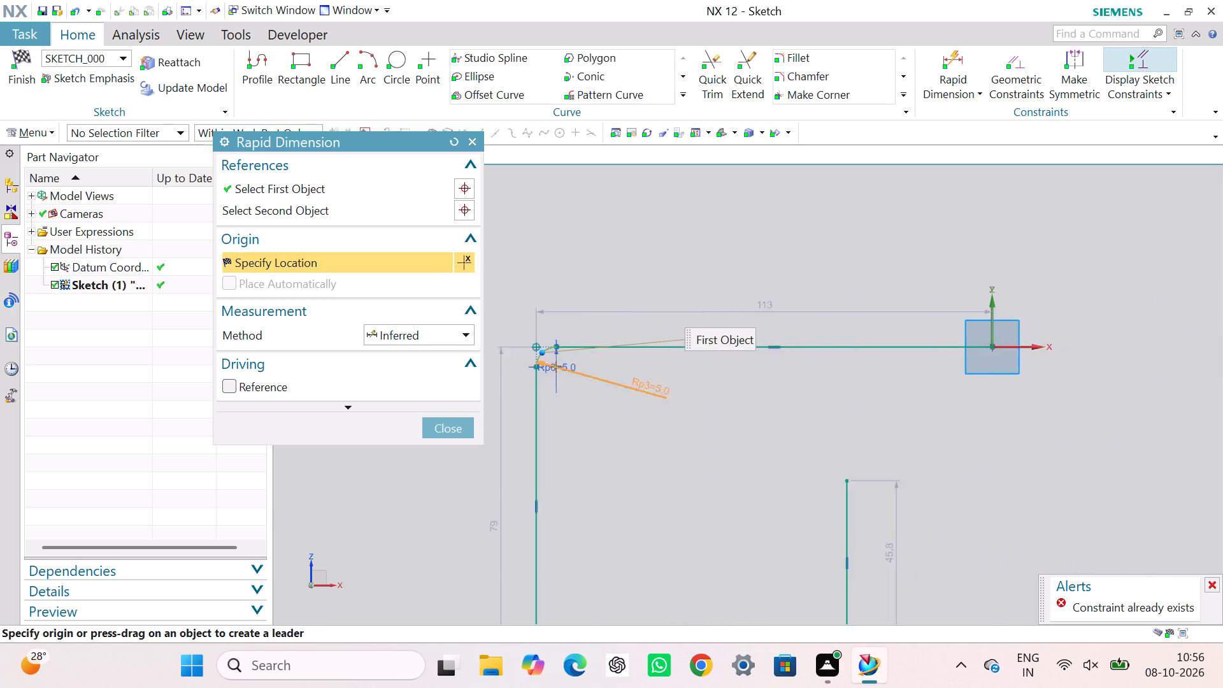
{"action": "middle_click_drag", "start_coordinate": [641, 398], "coordinate": [555, 398]}
{"action": "right_click_drag", "start_coordinate": [641, 398], "coordinate": [555, 398]}
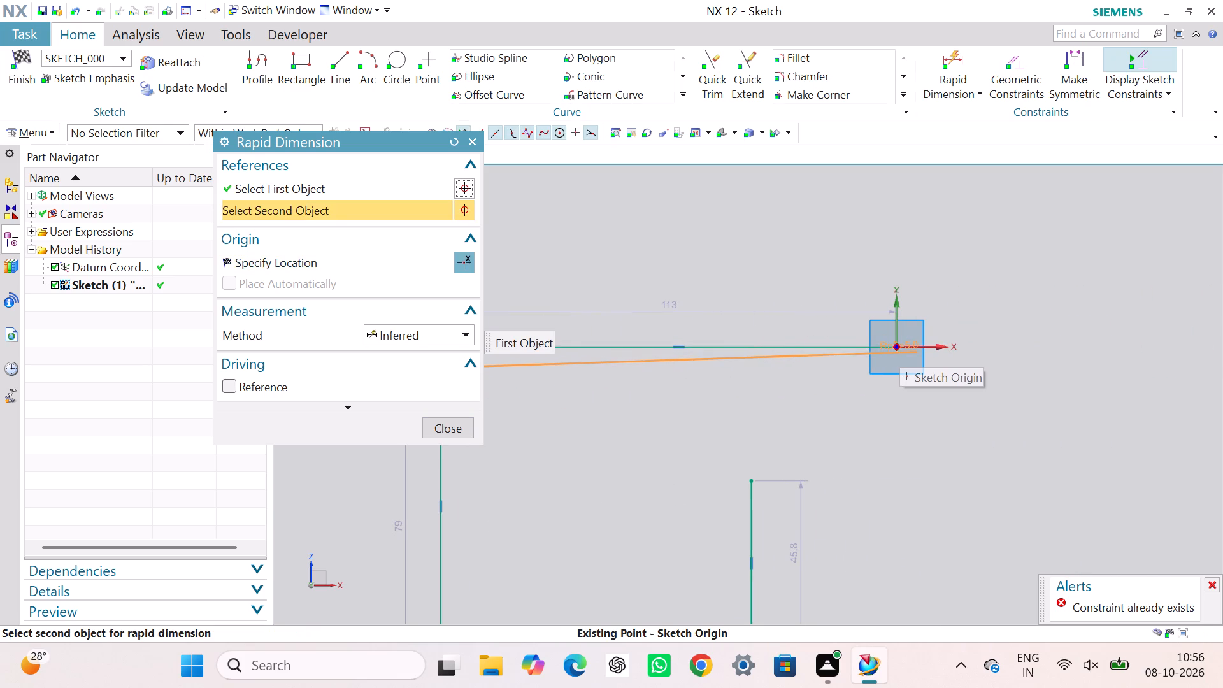
{"action": "left_click", "coordinate": [899, 345]}
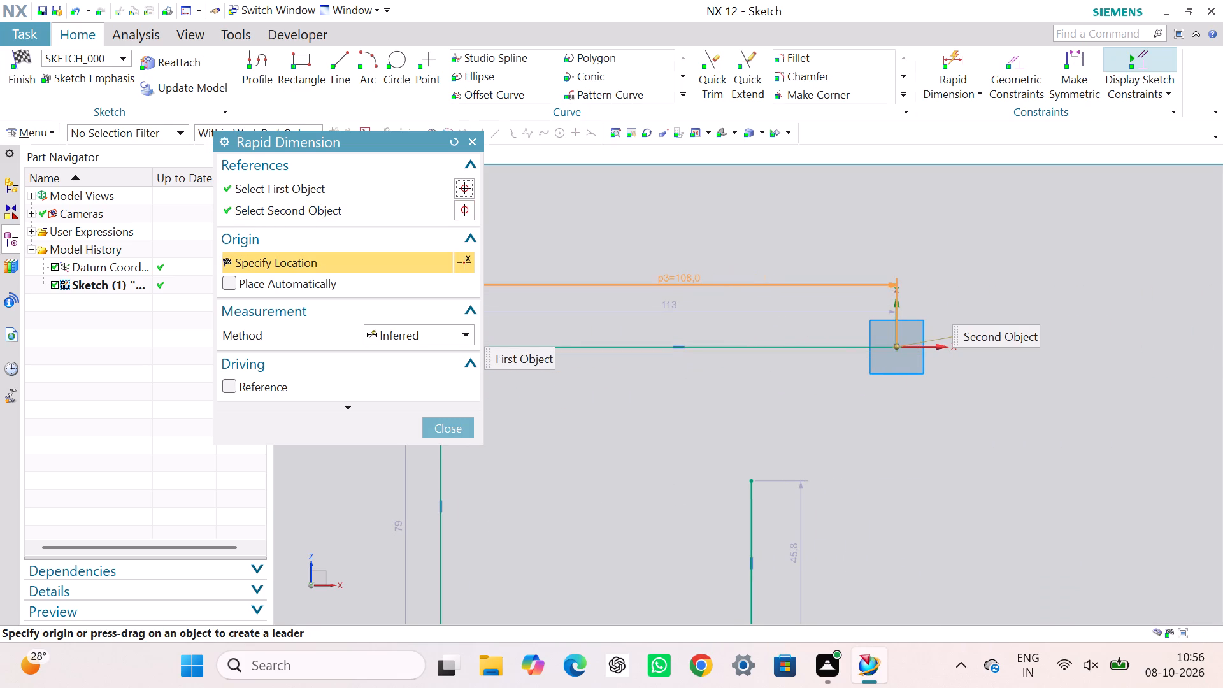
{"action": "left_click", "coordinate": [643, 280]}
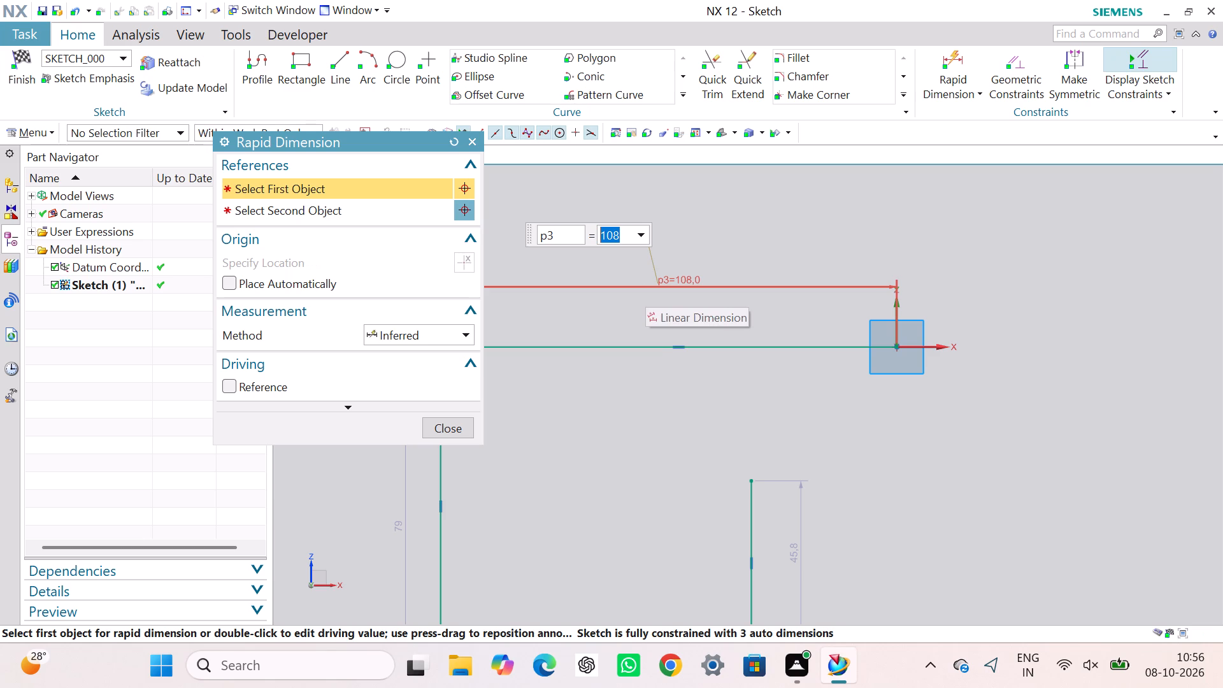
{"action": "key", "text": "1"}
{"action": "type", "text": "42"}
{"action": "key", "text": "Return"}
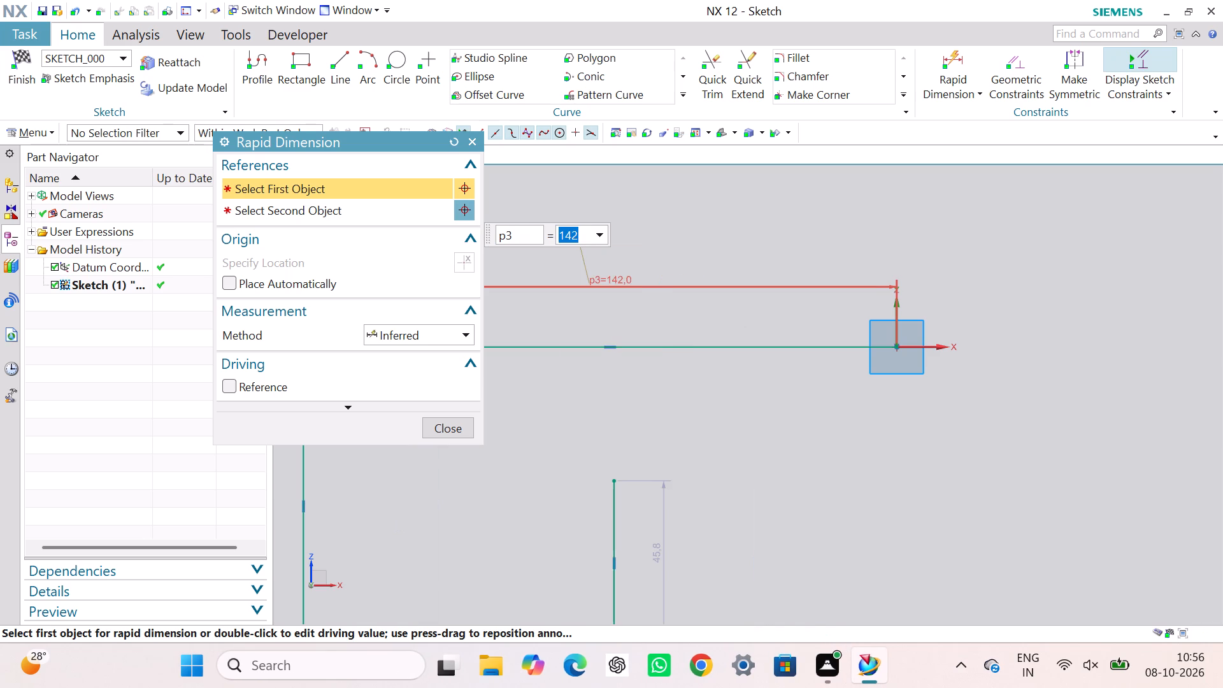
Dimension the horizontal distance between the arc centers of the two lower fillets as 68.25 mm.
{"action": "scroll", "coordinate": [596, 433], "scroll_direction": "down", "scroll_amount": 2}
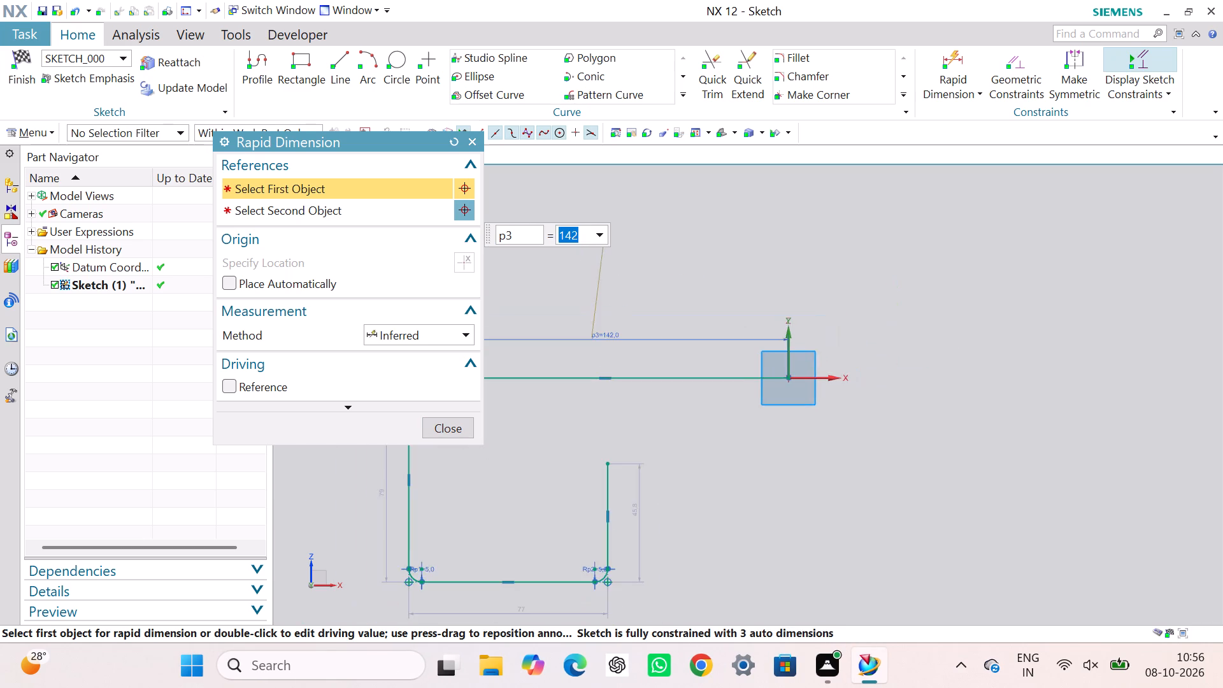
{"action": "scroll", "coordinate": [596, 433], "scroll_direction": "down", "scroll_amount": 2}
{"action": "scroll", "coordinate": [544, 544], "scroll_direction": "up", "scroll_amount": 1}
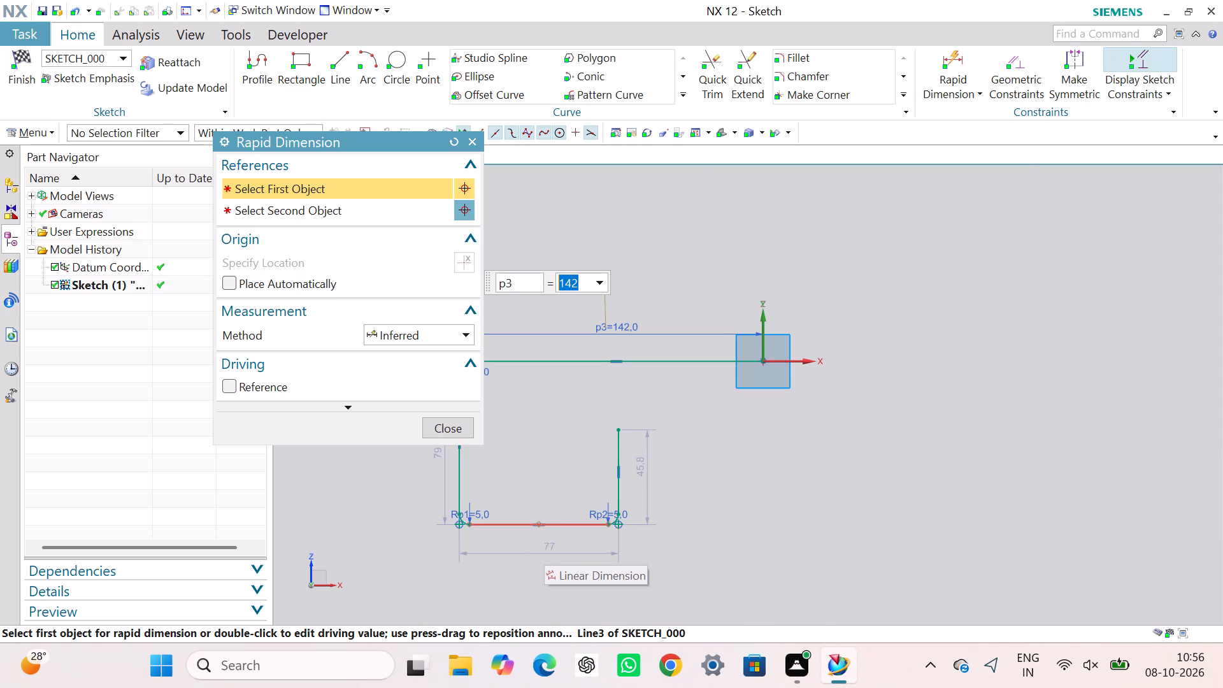
{"action": "scroll", "coordinate": [483, 523], "scroll_direction": "up", "scroll_amount": 6}
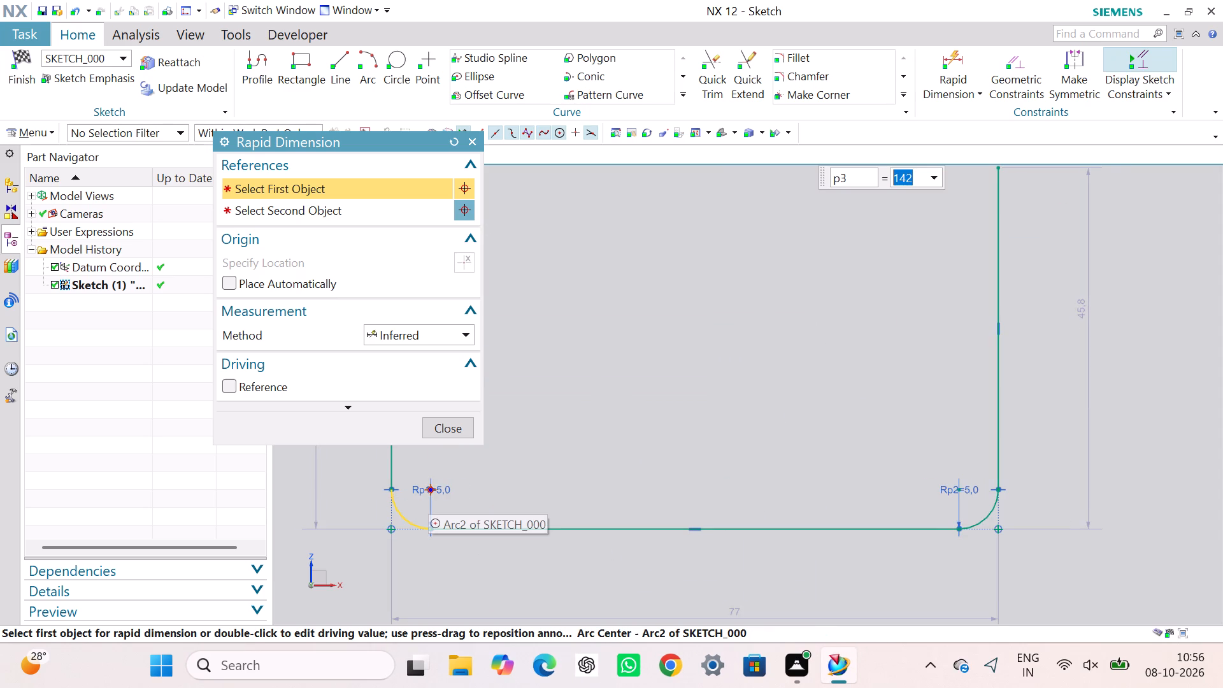
{"action": "left_click", "coordinate": [434, 489]}
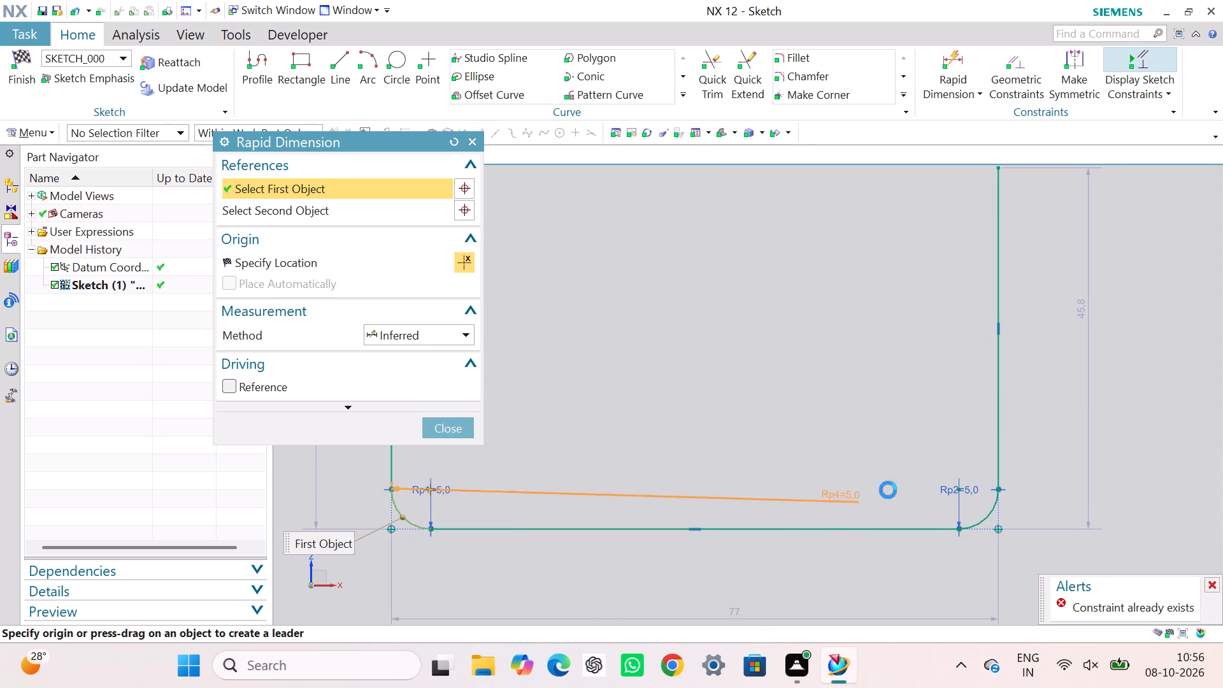
{"action": "left_click", "coordinate": [959, 489]}
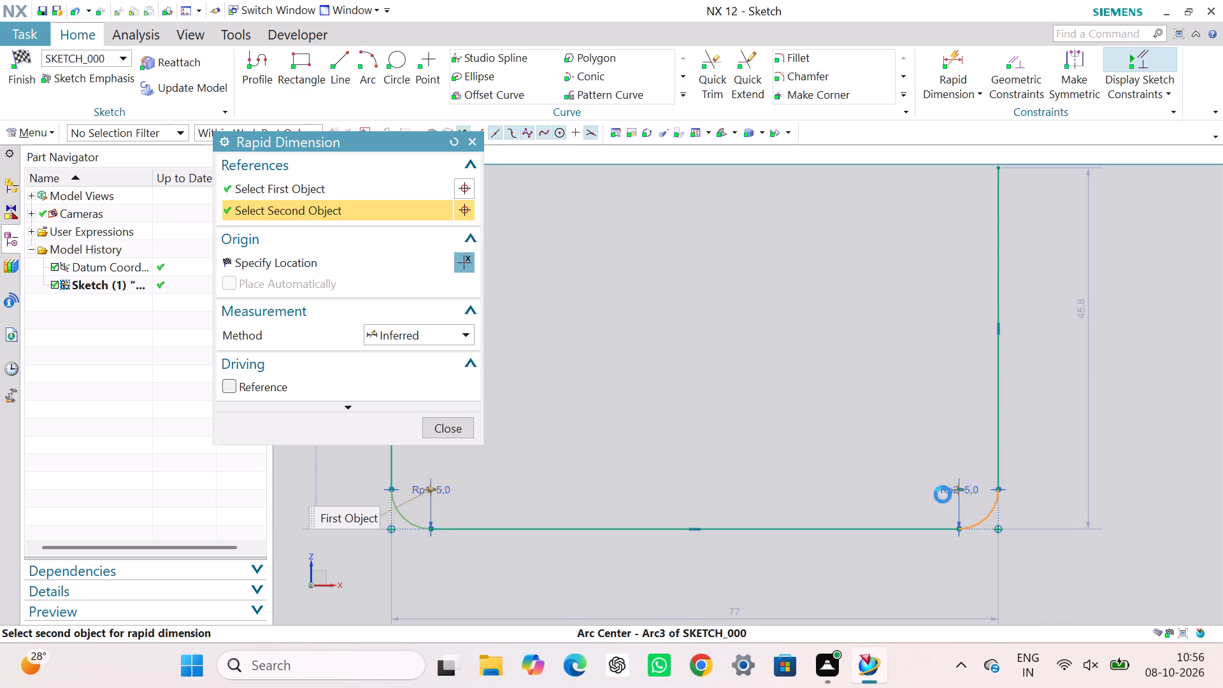
{"action": "left_click", "coordinate": [739, 583]}
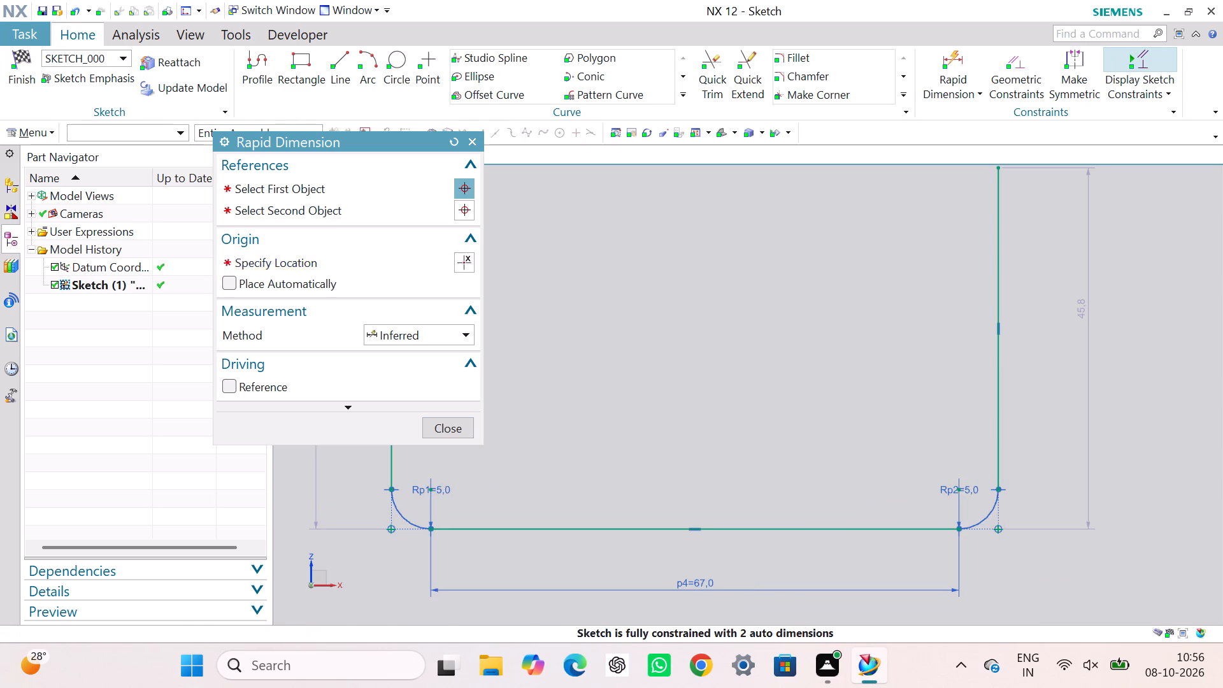
{"action": "key", "text": "6"}
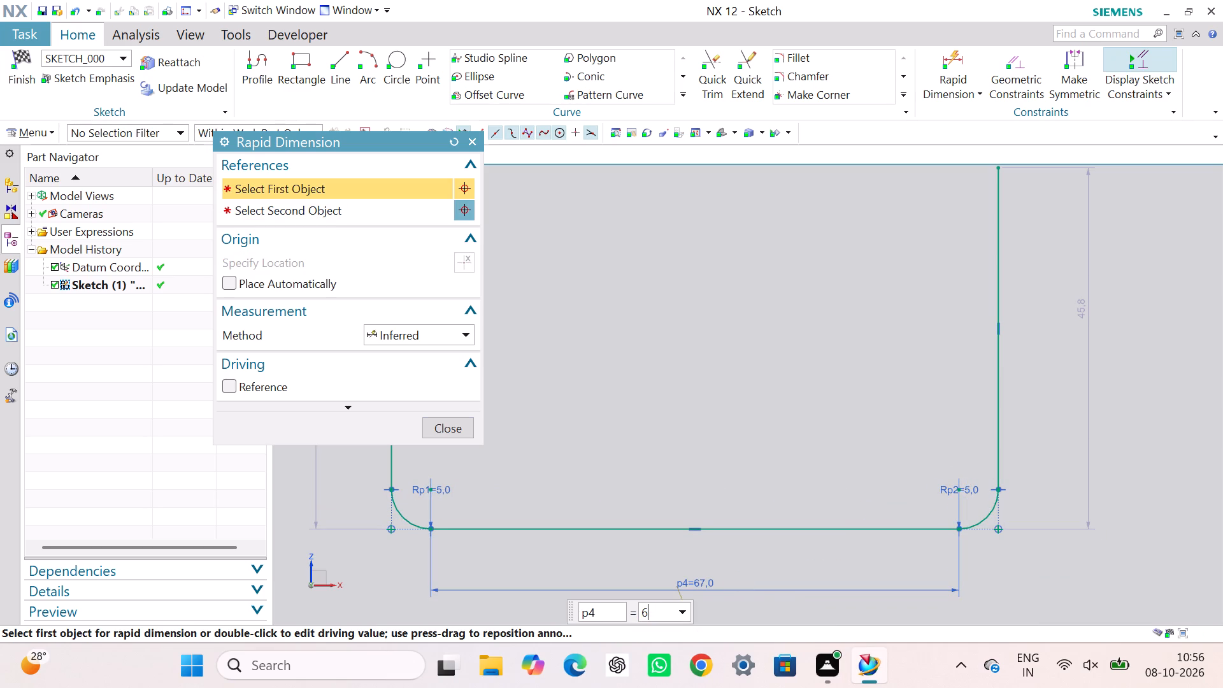
{"action": "key", "text": "8"}
{"action": "key", "text": "period"}
{"action": "type", "text": "25"}
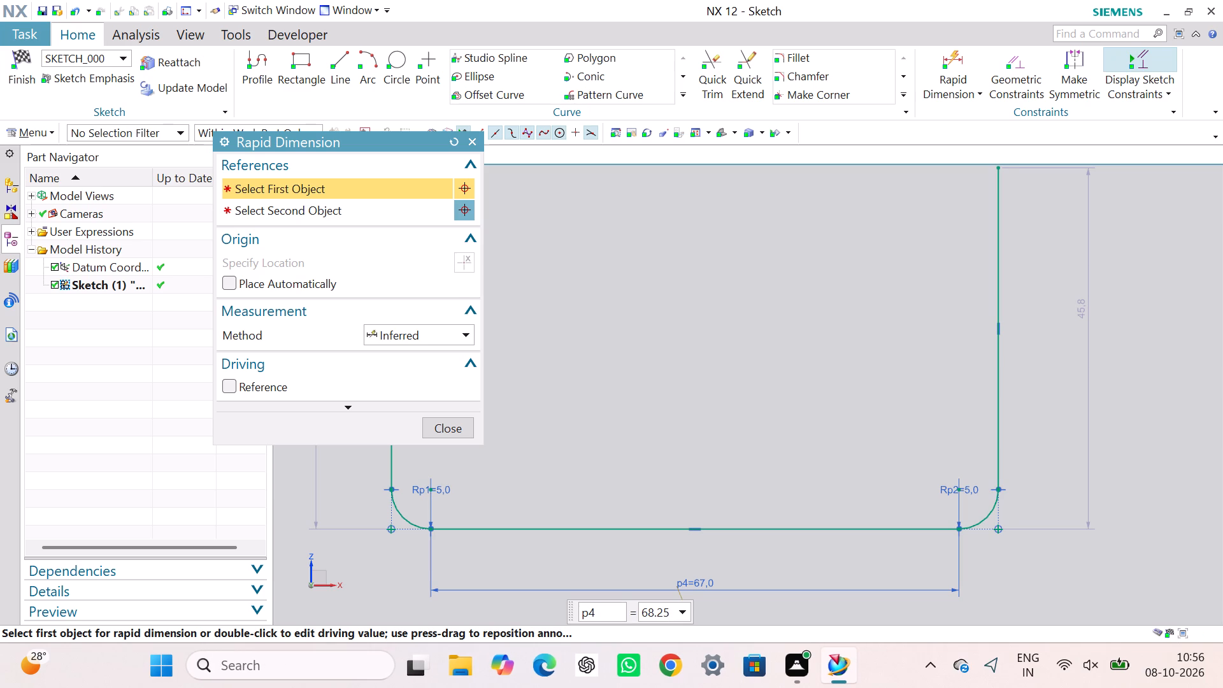
{"action": "key", "text": "Return"}
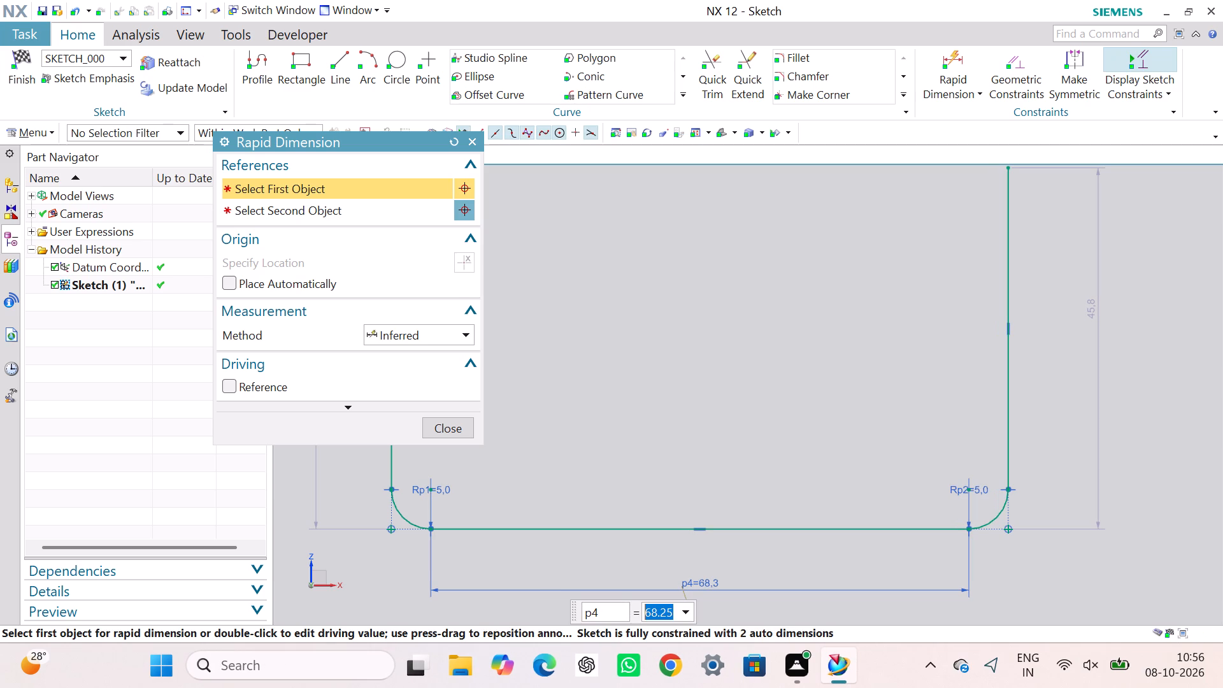
{"action": "left_click", "coordinate": [464, 431]}
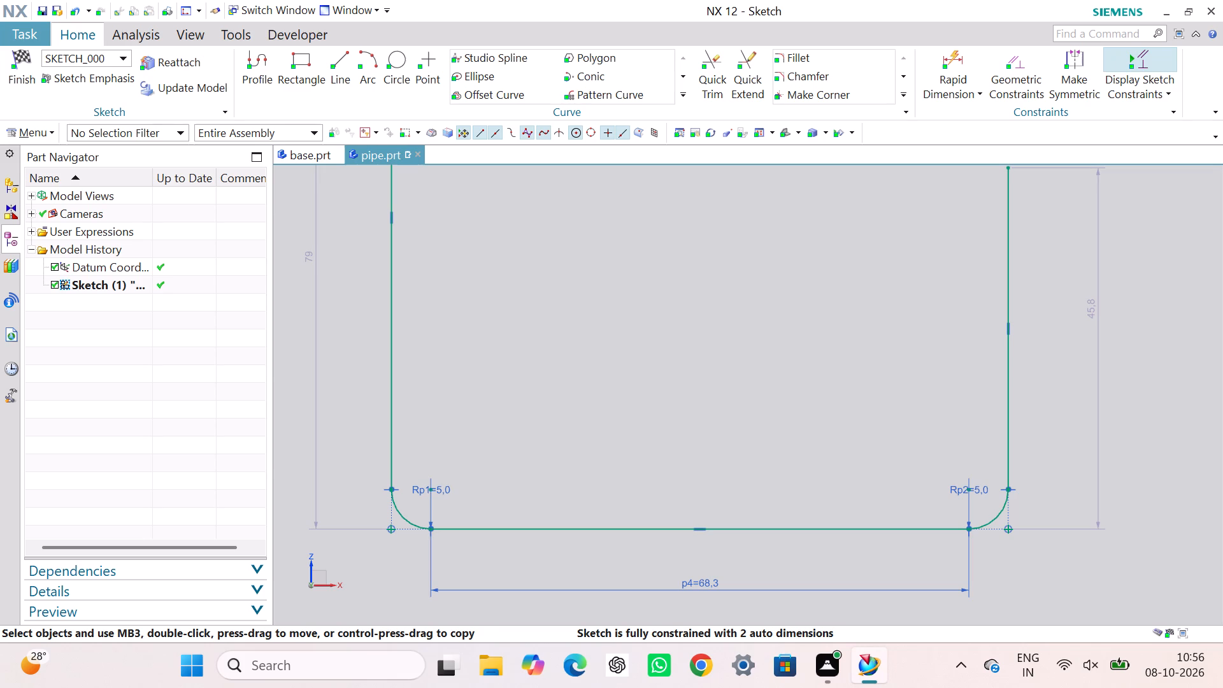
Dimension the vertical distance between the arc centers of the upper fillet and the lower fillet on the same vertical line as 40 mm.
{"action": "scroll", "coordinate": [629, 451], "scroll_direction": "up", "scroll_amount": 2}
{"action": "scroll", "coordinate": [629, 451], "scroll_direction": "down", "scroll_amount": 6}
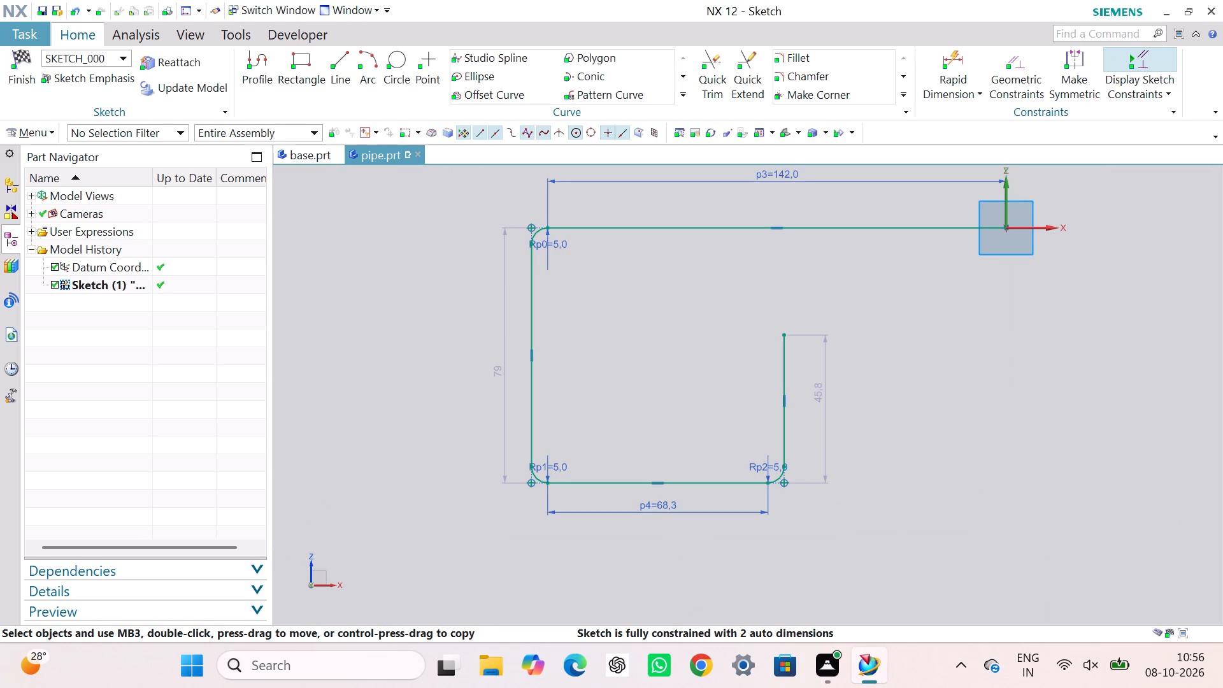
{"action": "left_click", "coordinate": [943, 62]}
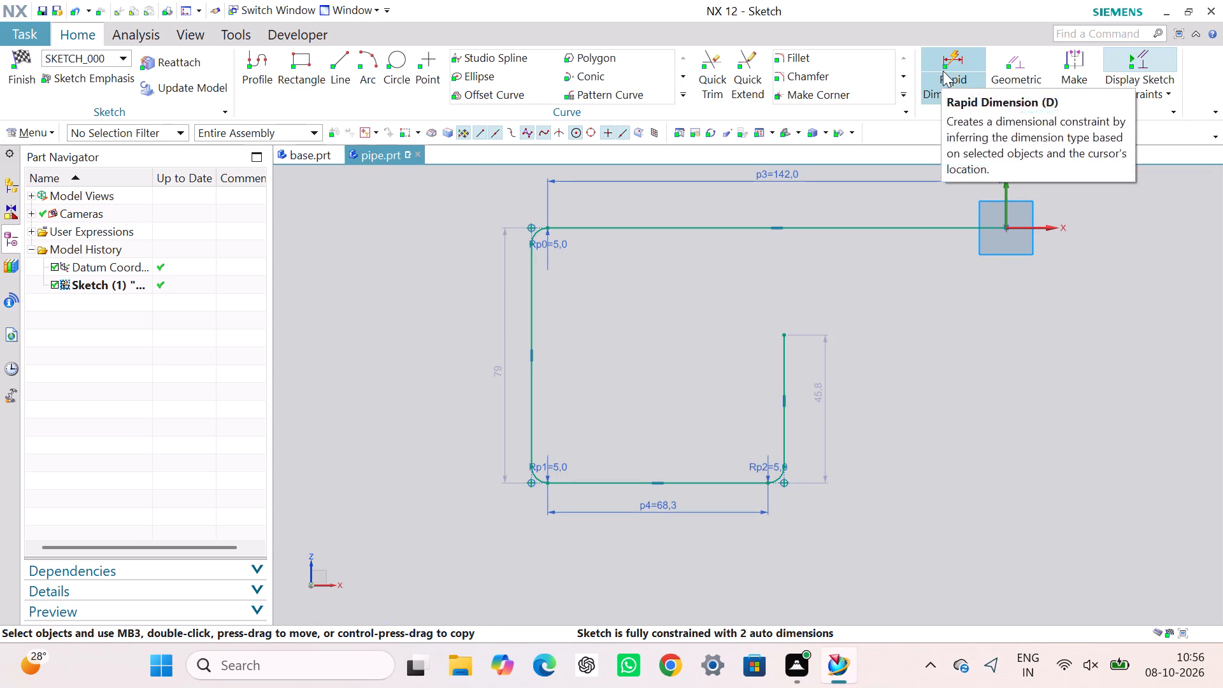
{"action": "scroll", "coordinate": [558, 278], "scroll_direction": "up", "scroll_amount": 4}
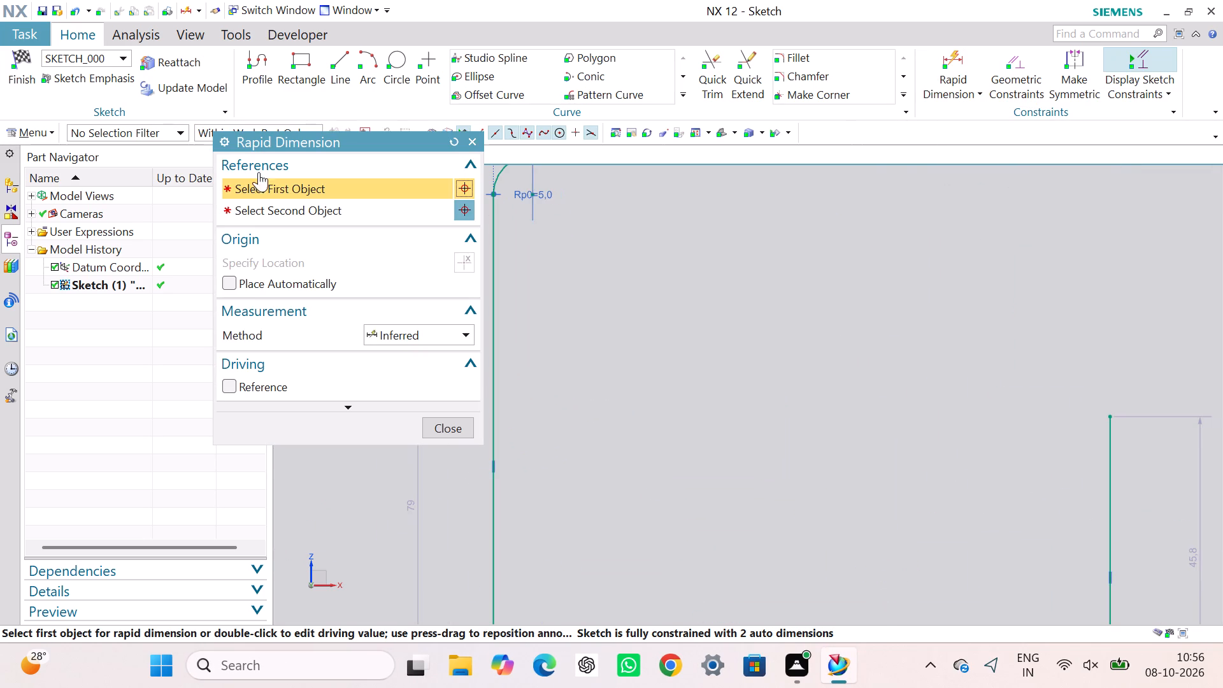
{"action": "left_click", "coordinate": [533, 192]}
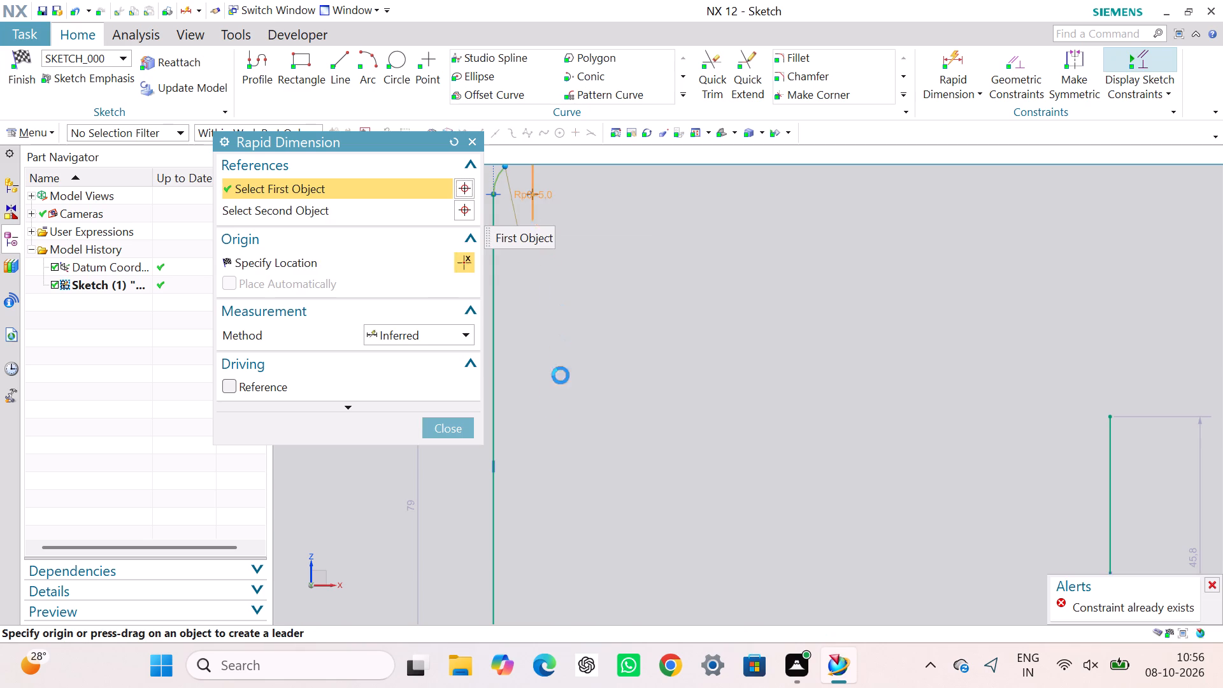
{"action": "scroll", "coordinate": [552, 398], "scroll_direction": "down", "scroll_amount": 4}
{"action": "scroll", "coordinate": [553, 512], "scroll_direction": "up", "scroll_amount": 3}
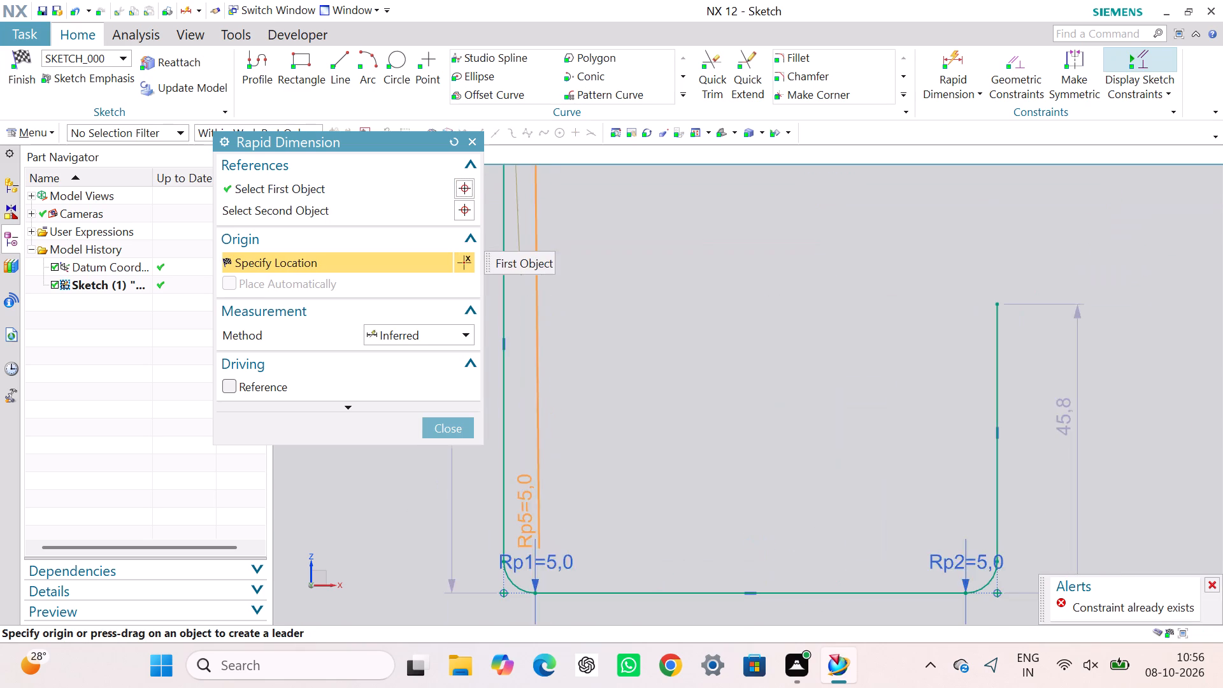
{"action": "left_click", "coordinate": [533, 563]}
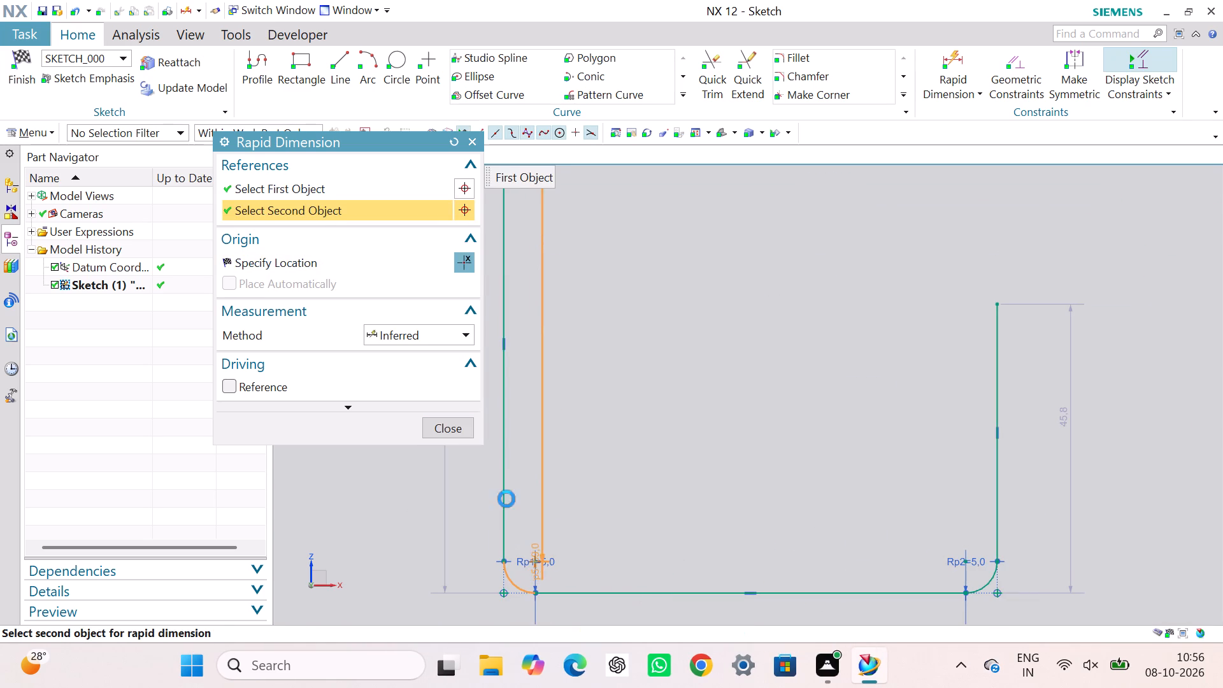
{"action": "left_click", "coordinate": [457, 461]}
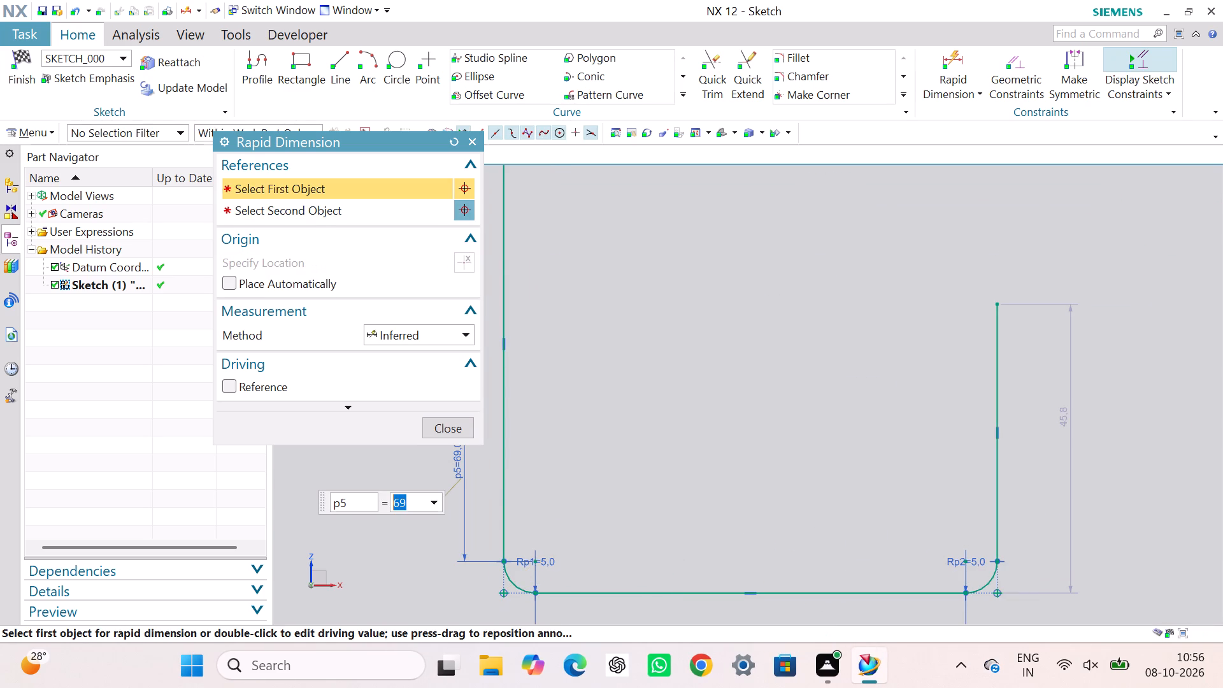
{"action": "type", "text": "40"}
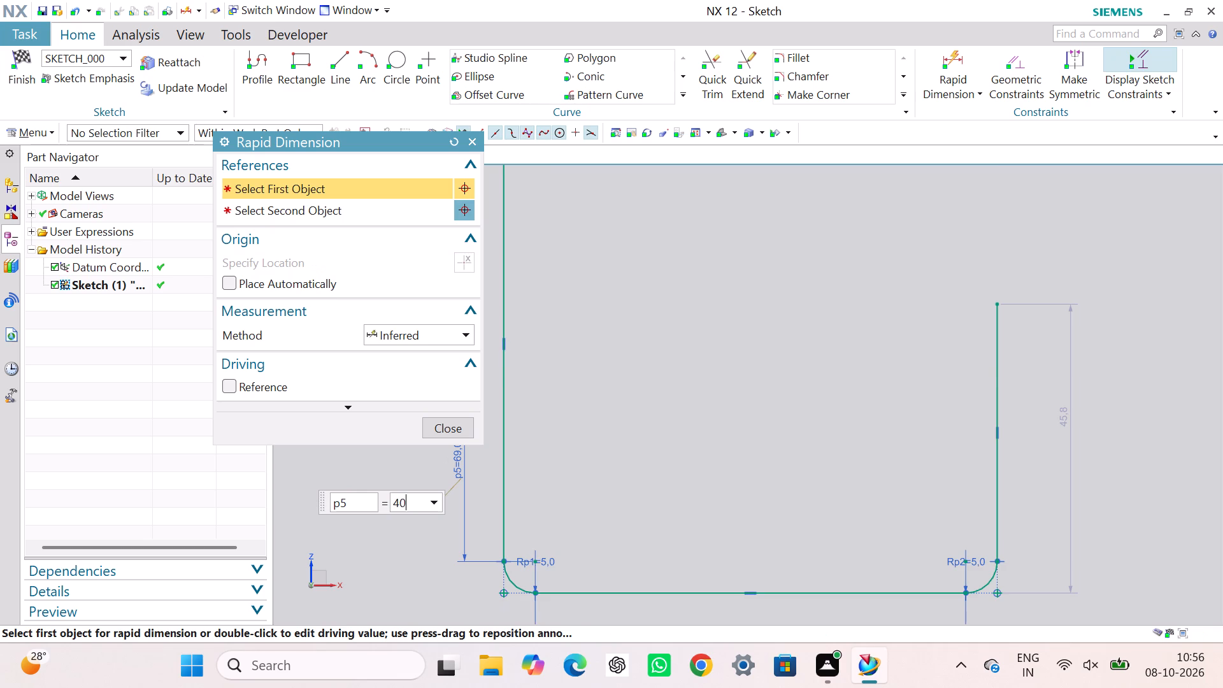
{"action": "key", "text": "Return"}
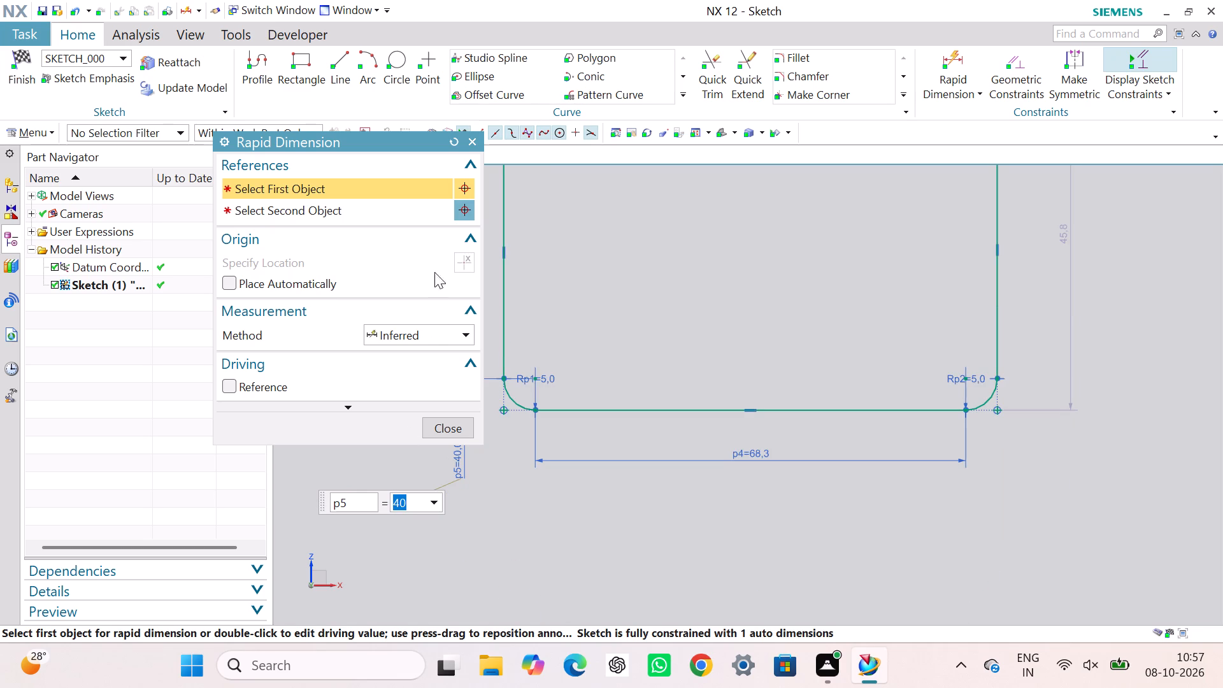
Dimension the vertical distance from the second lower fillet's arc center to the free end of the short vertical line as 30 mm; finish the sketch.
{"action": "left_click", "coordinate": [971, 379]}
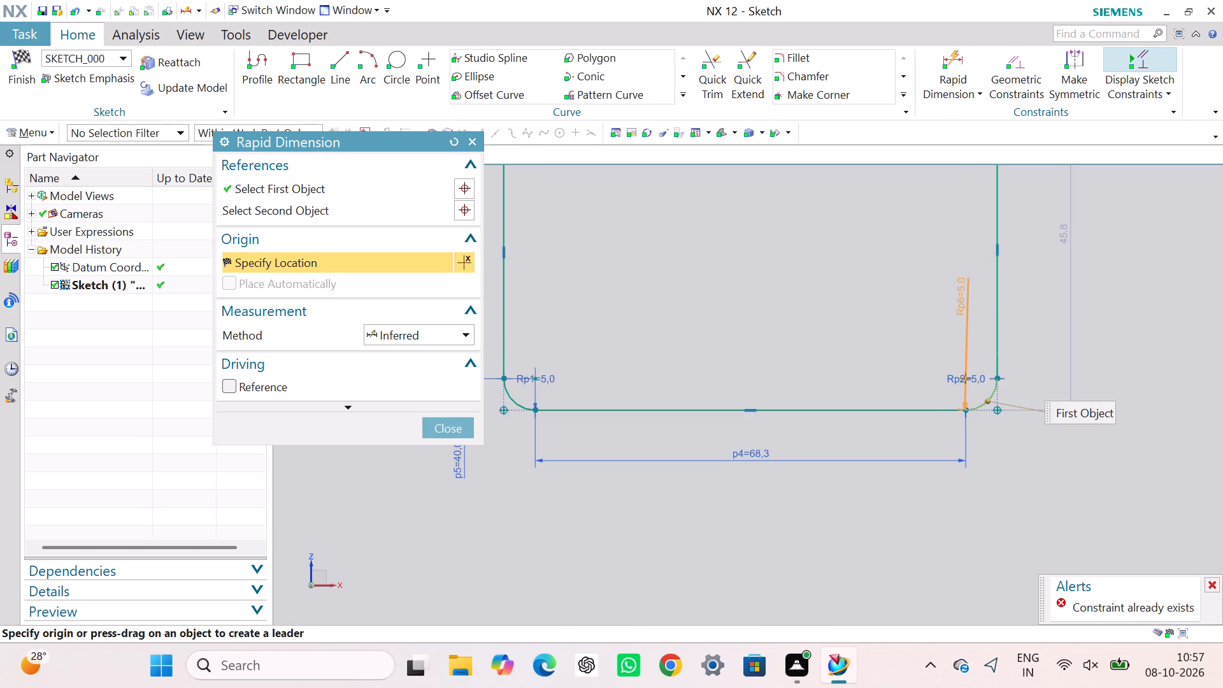
{"action": "scroll", "coordinate": [961, 297], "scroll_direction": "down", "scroll_amount": 2}
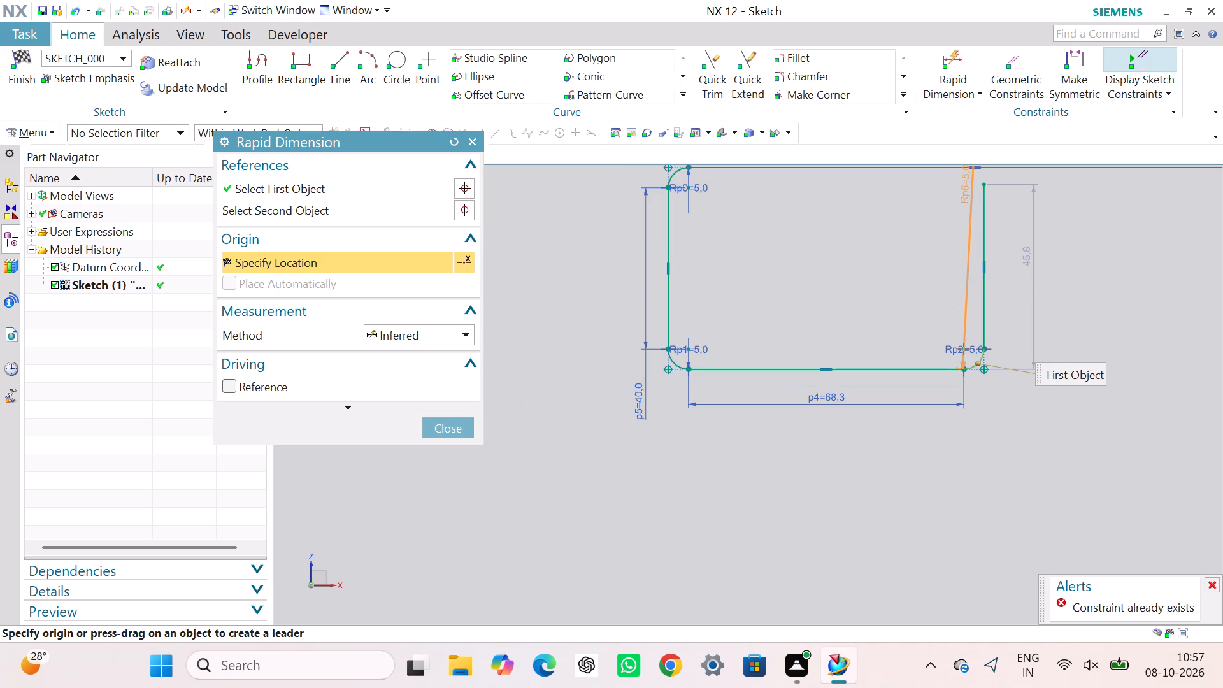
{"action": "left_click", "coordinate": [984, 184]}
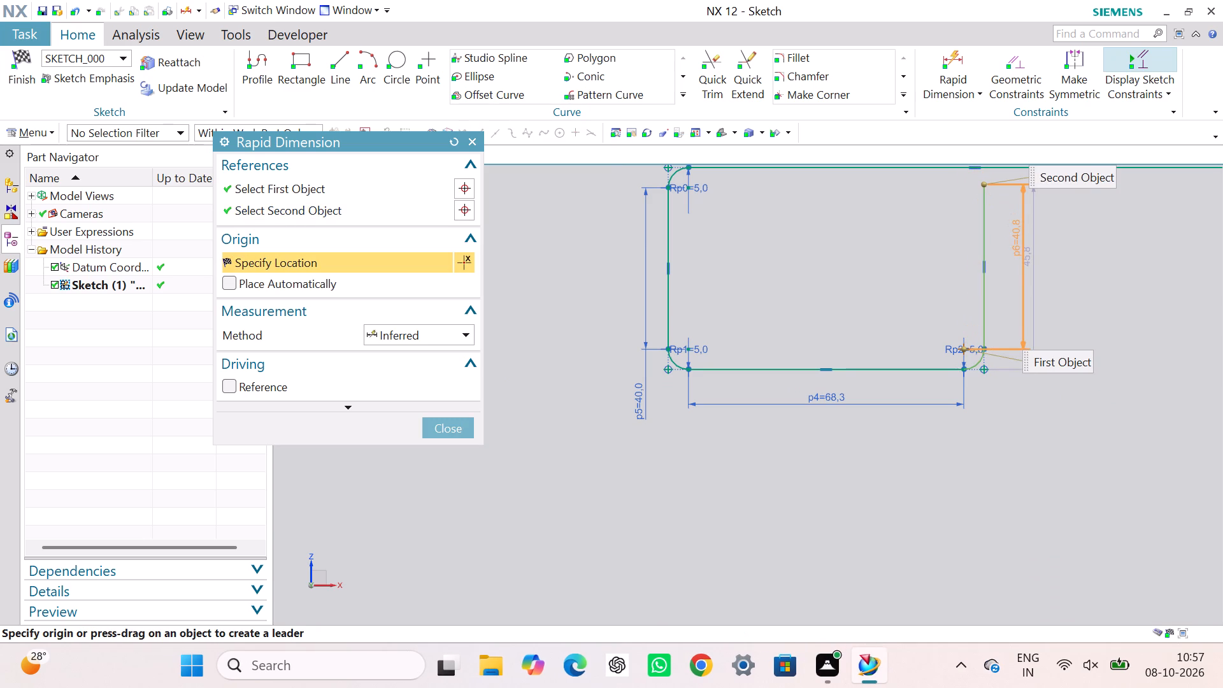
{"action": "left_click", "coordinate": [1017, 241]}
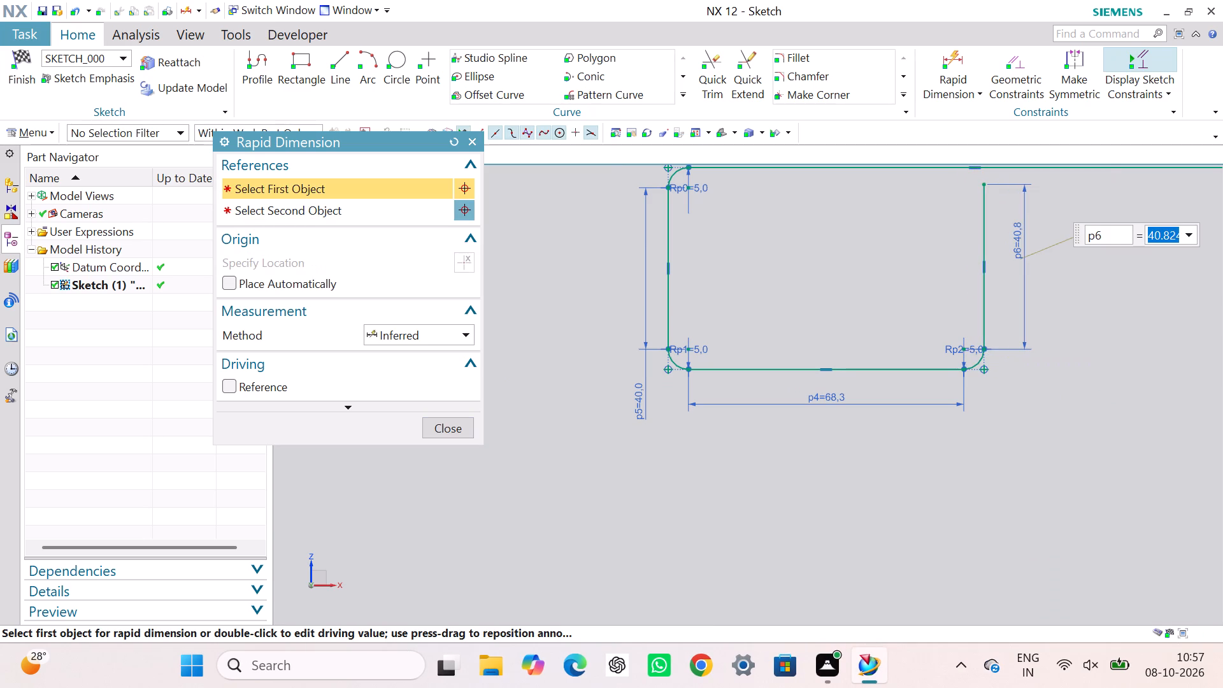
{"action": "type", "text": "30"}
{"action": "key", "text": "Return"}
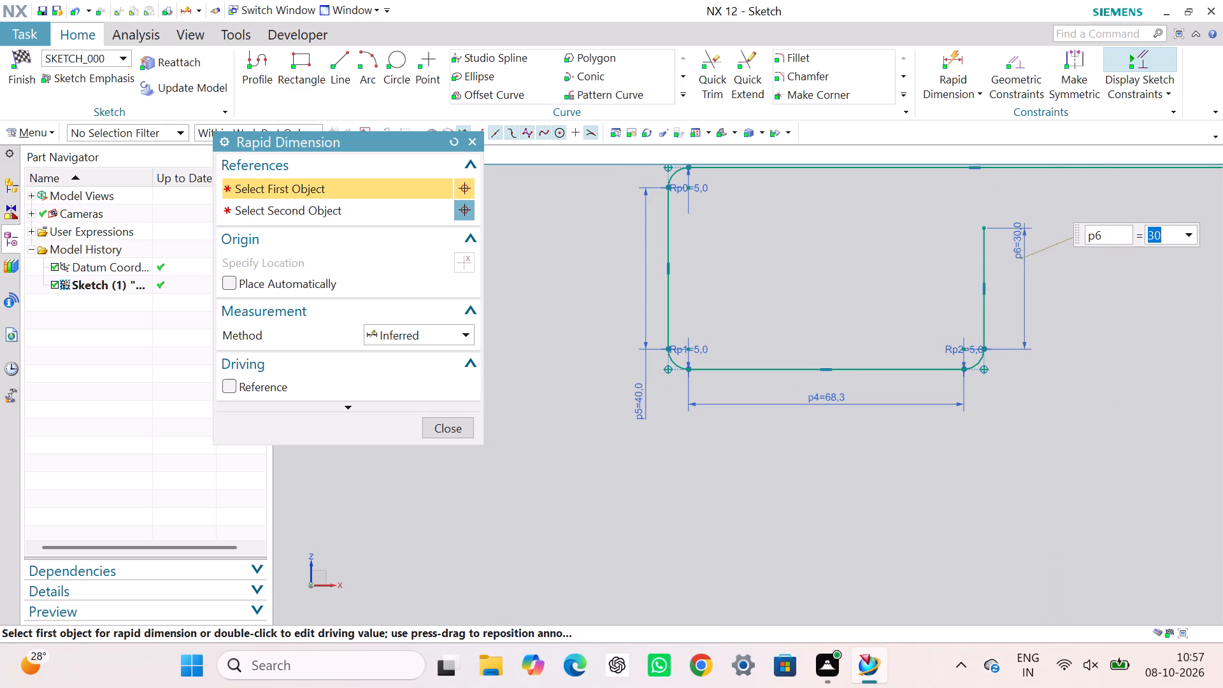
{"action": "left_click", "coordinate": [463, 426]}
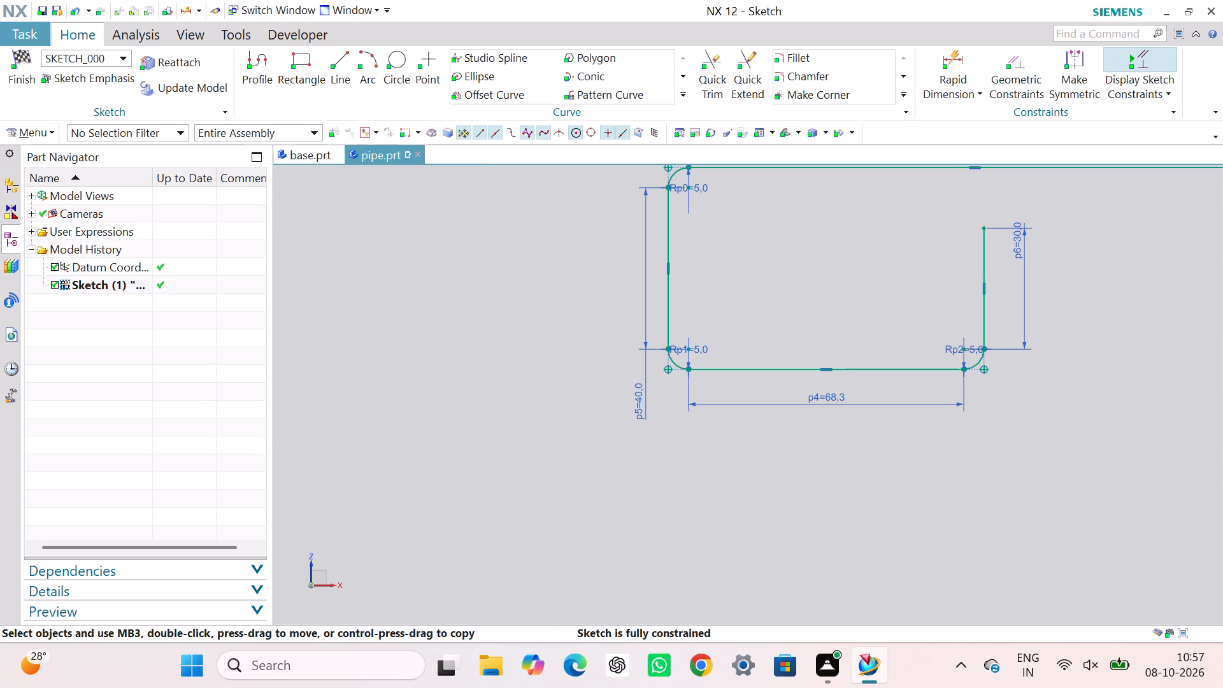
{"action": "scroll", "coordinate": [896, 314], "scroll_direction": "down", "scroll_amount": 2}
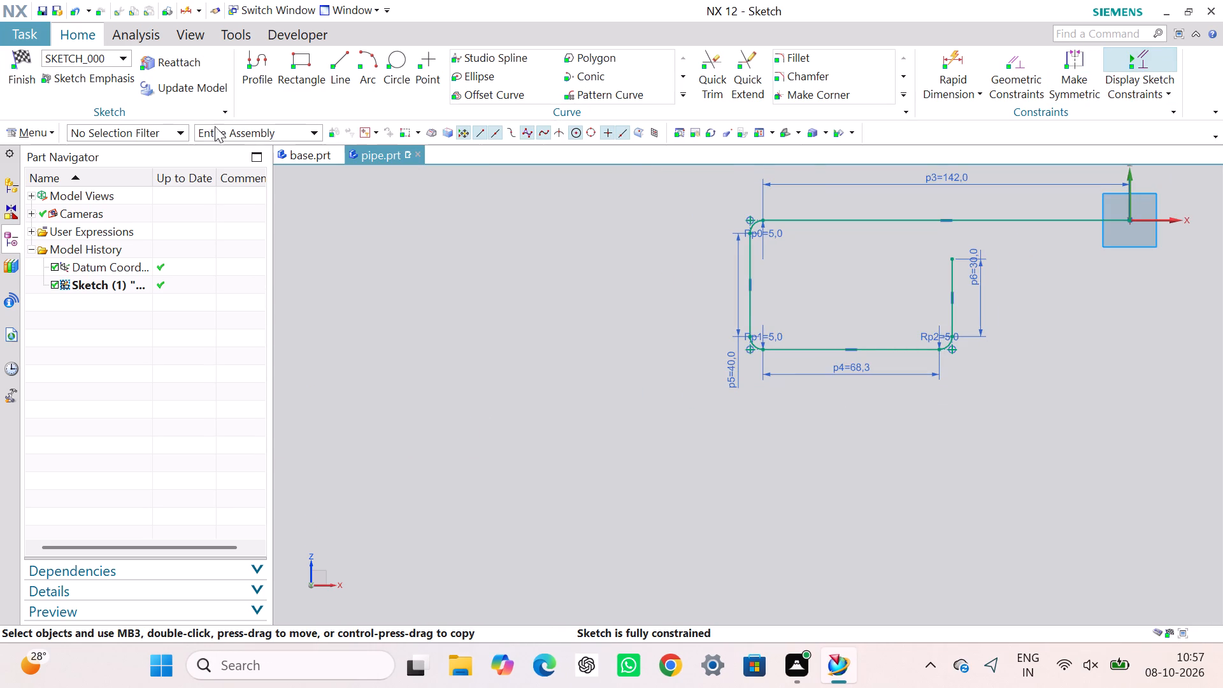
{"action": "left_click", "coordinate": [24, 66]}
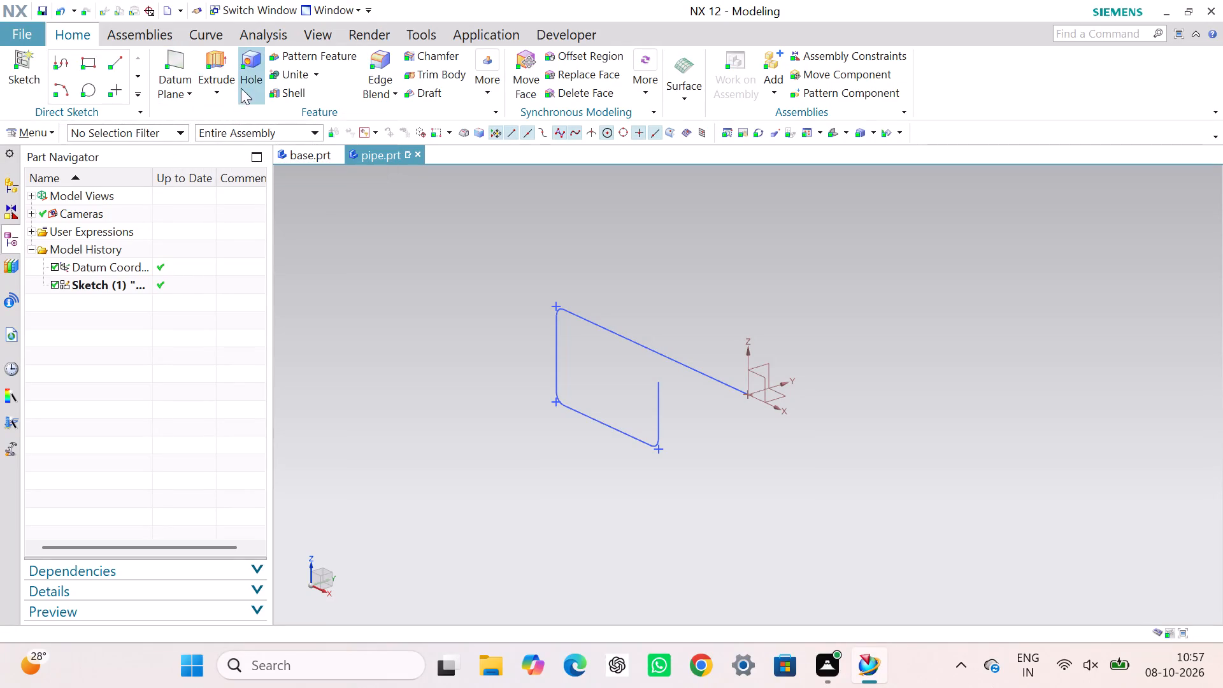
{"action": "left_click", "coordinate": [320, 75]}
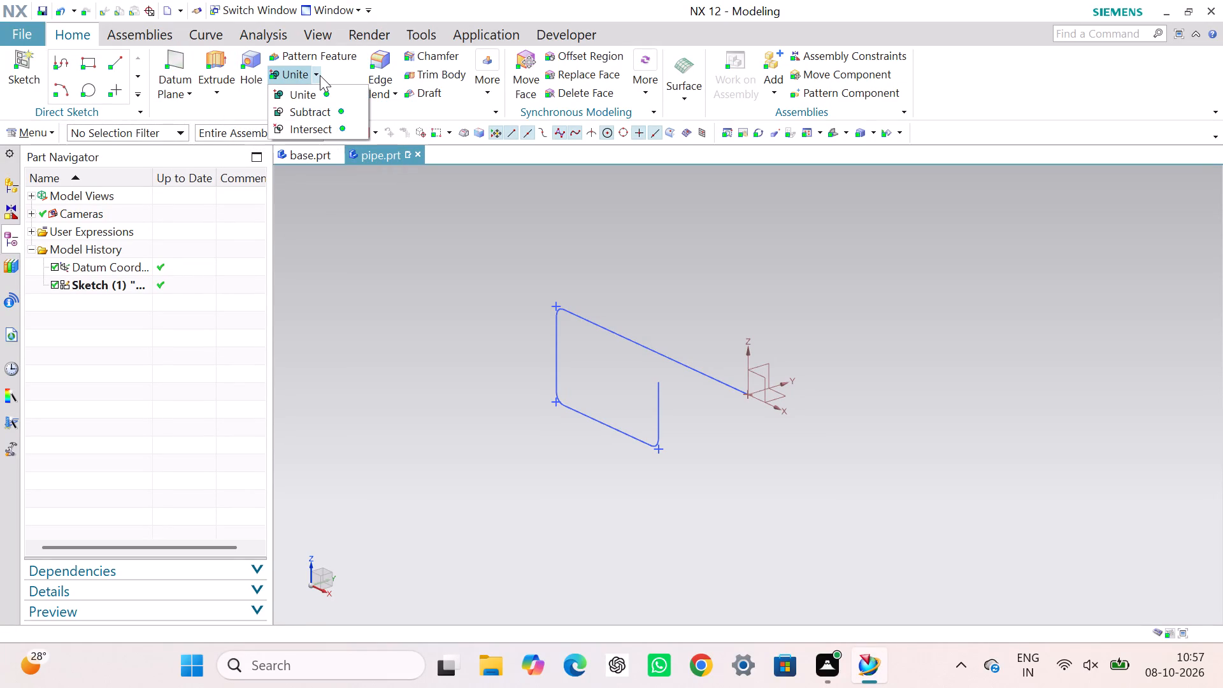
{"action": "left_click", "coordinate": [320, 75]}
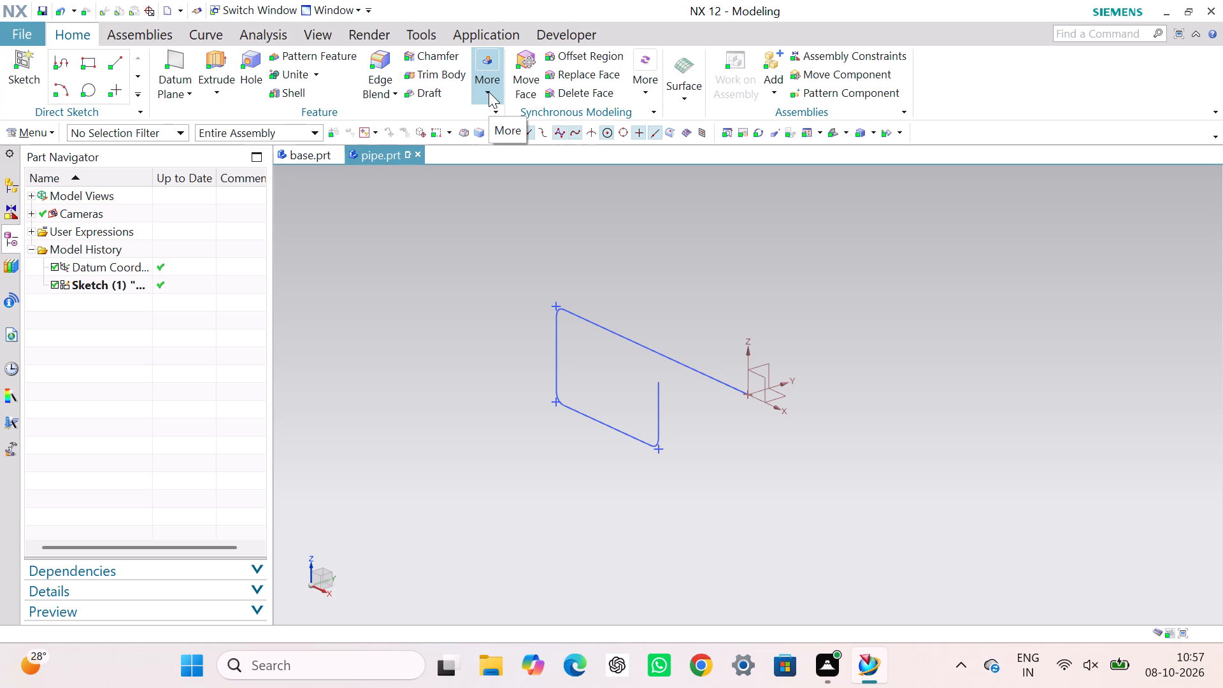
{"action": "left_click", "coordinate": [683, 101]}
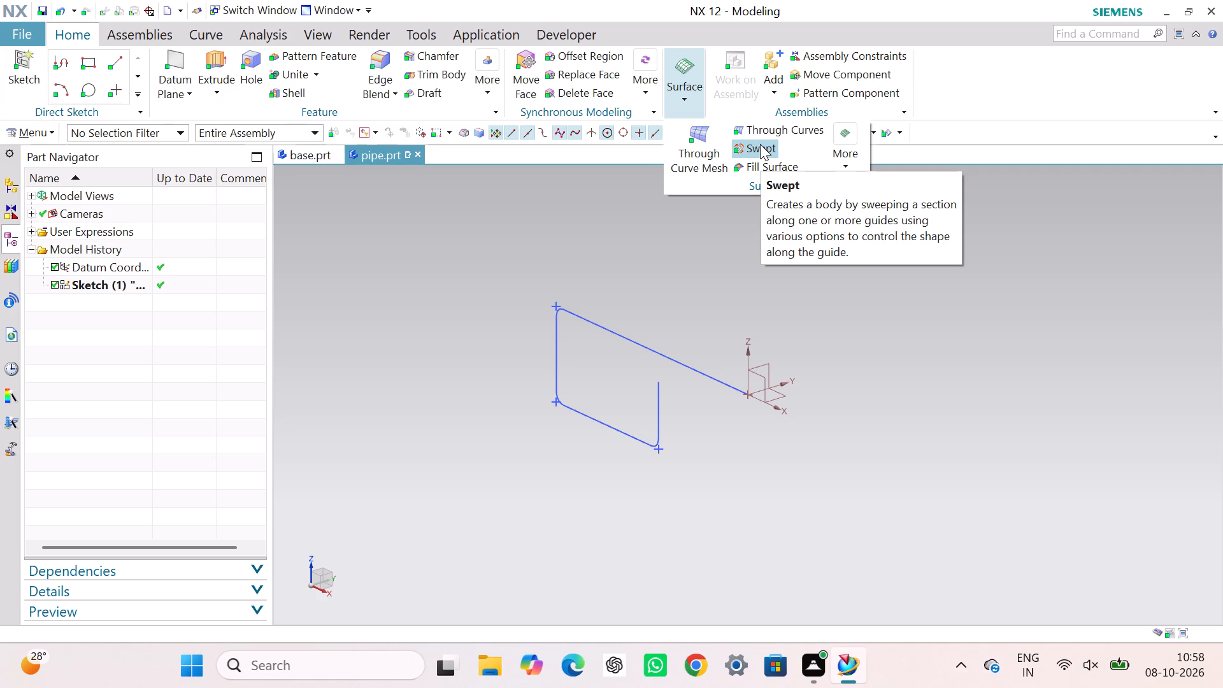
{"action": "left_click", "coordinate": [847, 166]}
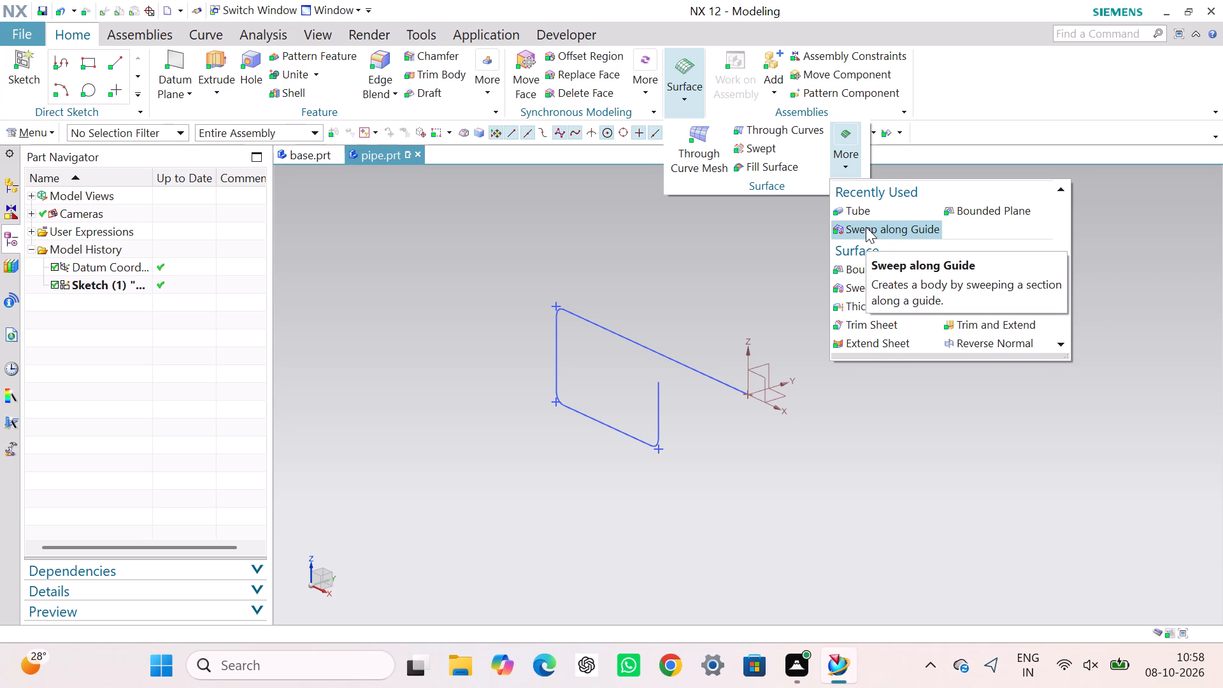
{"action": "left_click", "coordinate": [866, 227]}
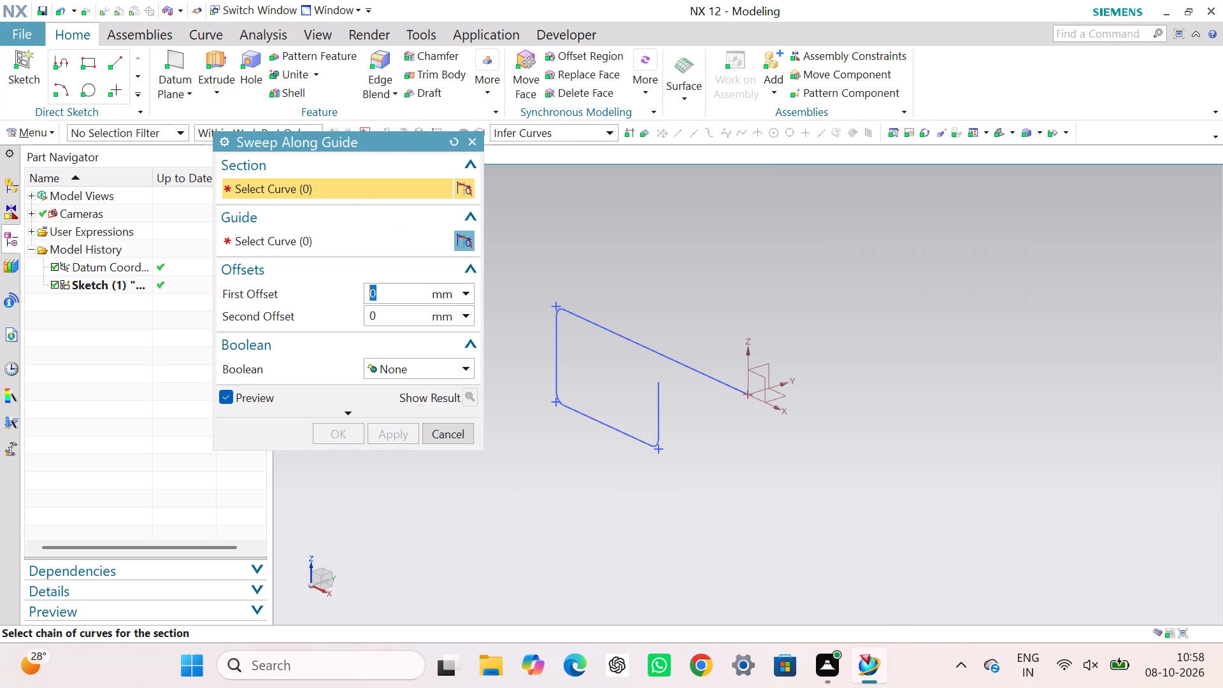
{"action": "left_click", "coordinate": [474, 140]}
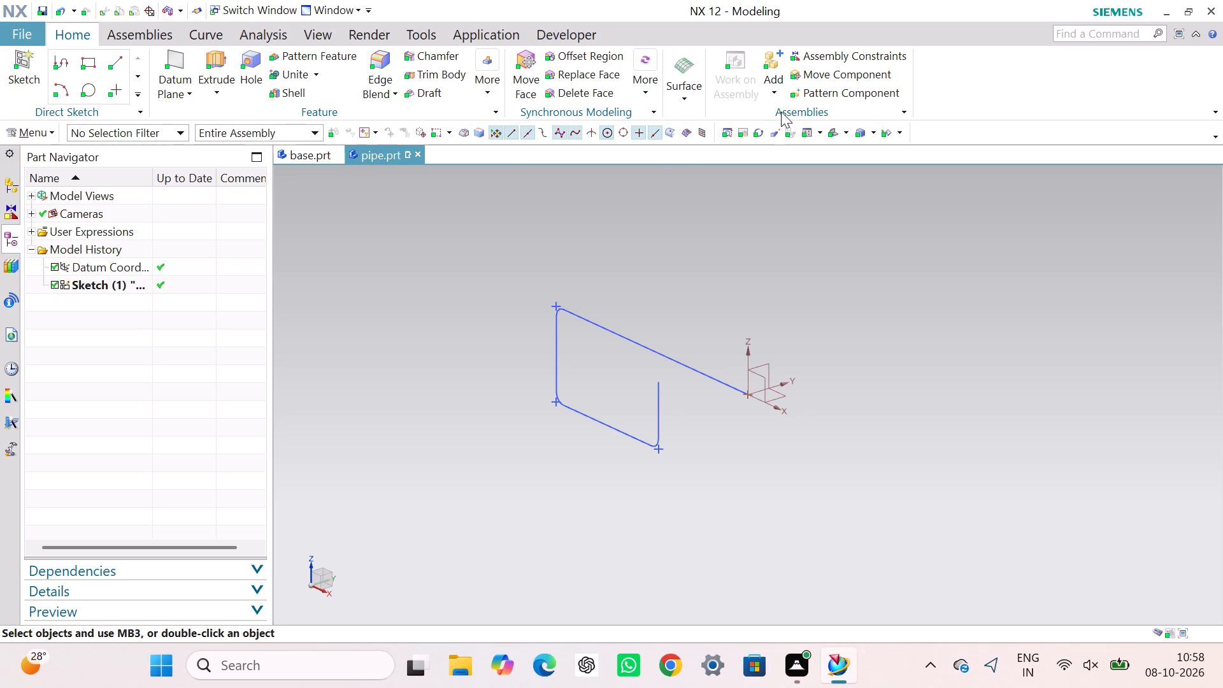
Create a new sketch in the task environment on the YZ plane of the datum coordinate system.
{"action": "left_click", "coordinate": [43, 121]}
{"action": "left_click", "coordinate": [44, 133]}
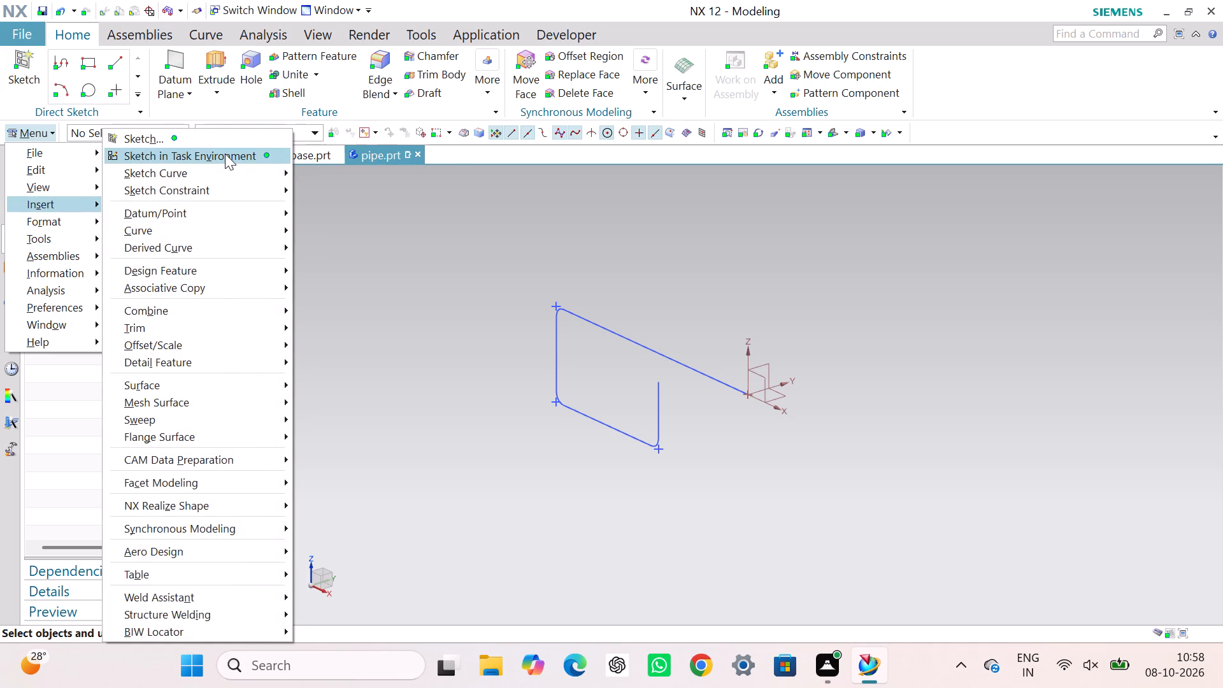
{"action": "left_click", "coordinate": [225, 154]}
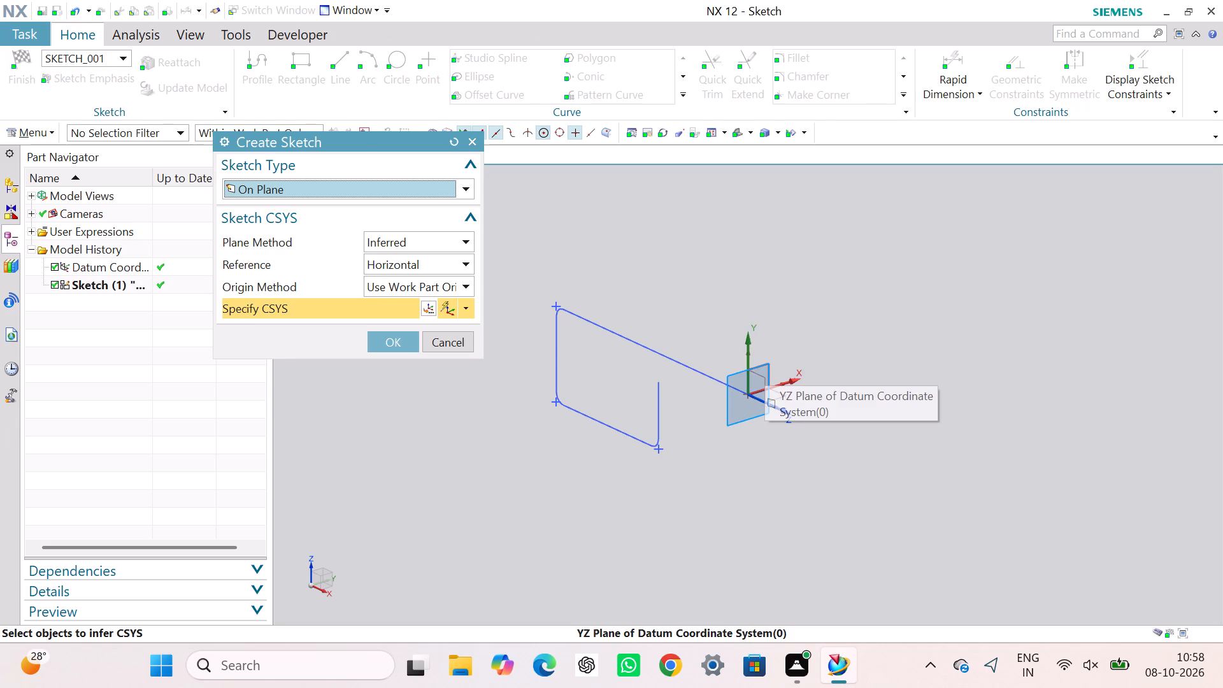
{"action": "left_click", "coordinate": [771, 359]}
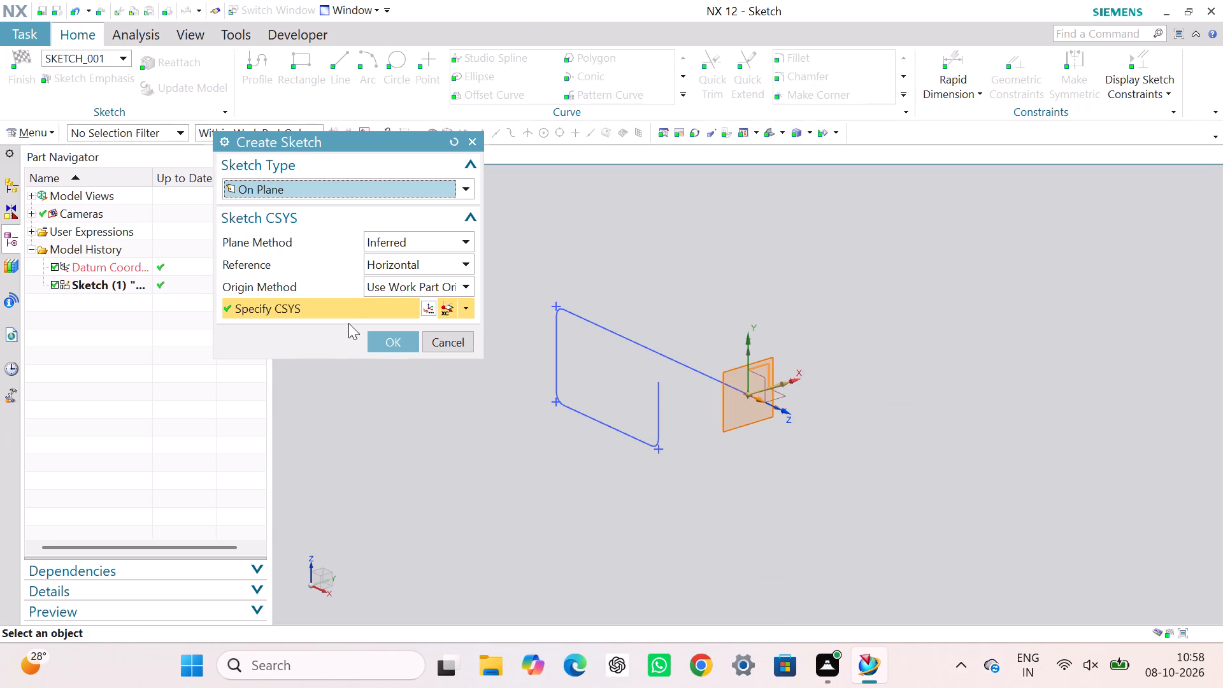
{"action": "left_click", "coordinate": [389, 341]}
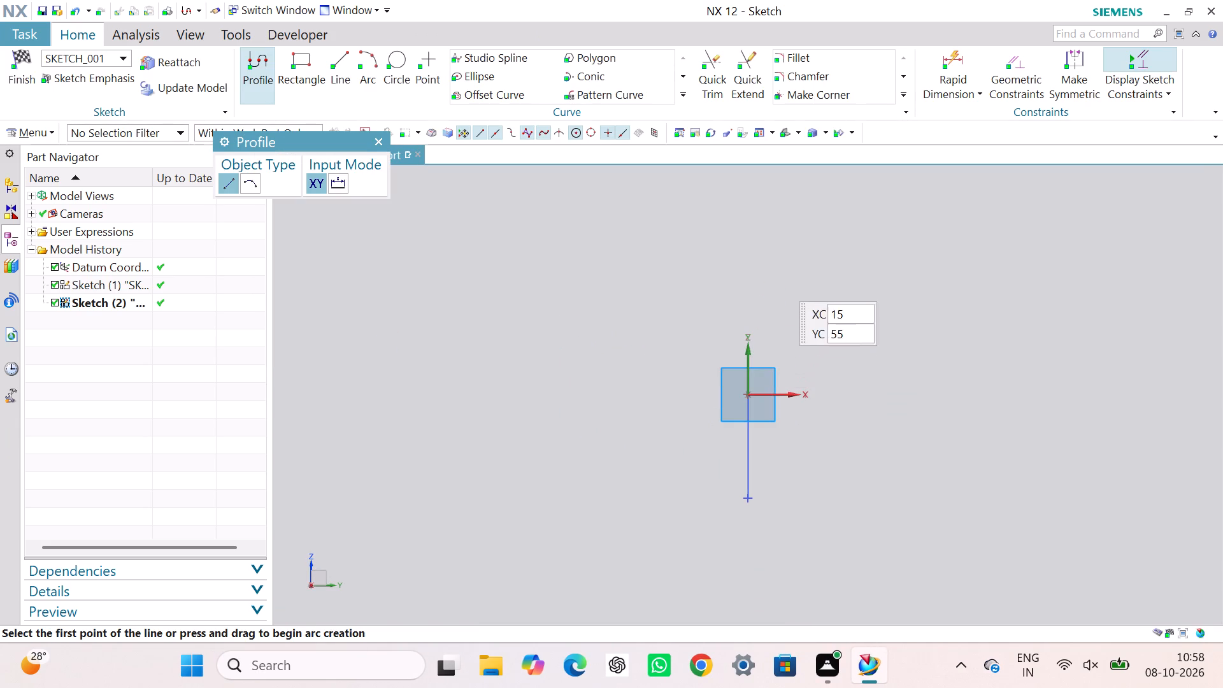
Sketch a circle about 42 mm in diameter centered on the sketch origin, at the open end of the path.
{"action": "left_click", "coordinate": [397, 70]}
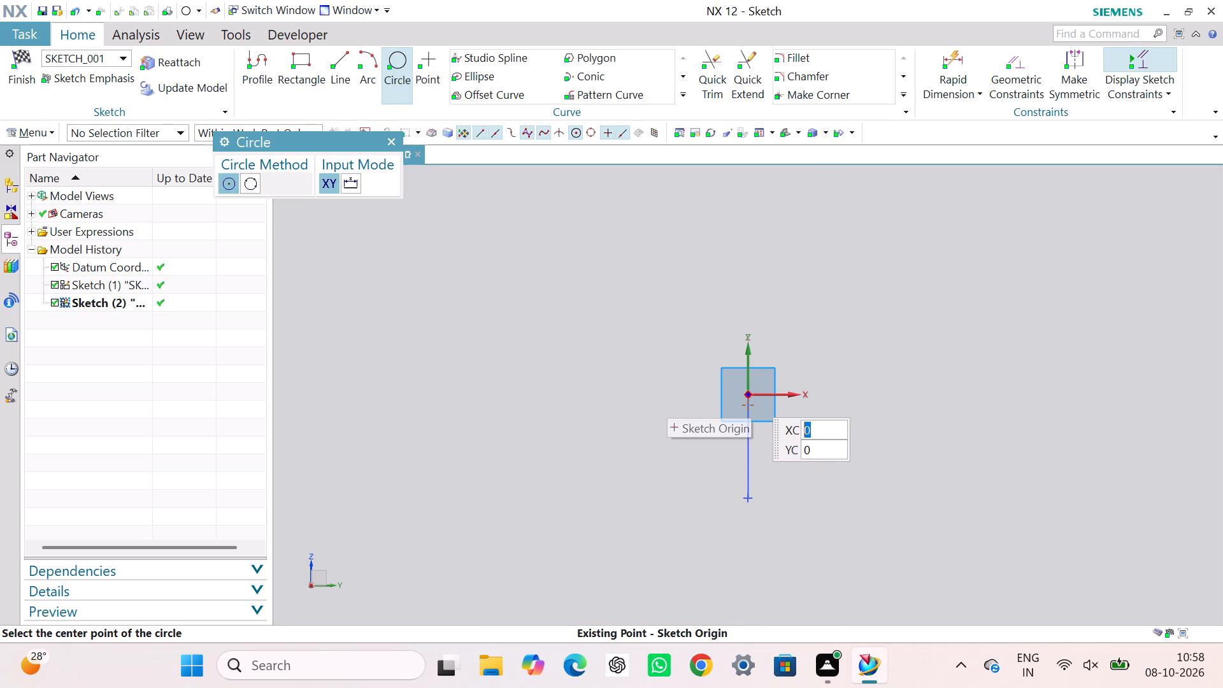
{"action": "left_click", "coordinate": [750, 396]}
{"action": "left_click", "coordinate": [765, 435]}
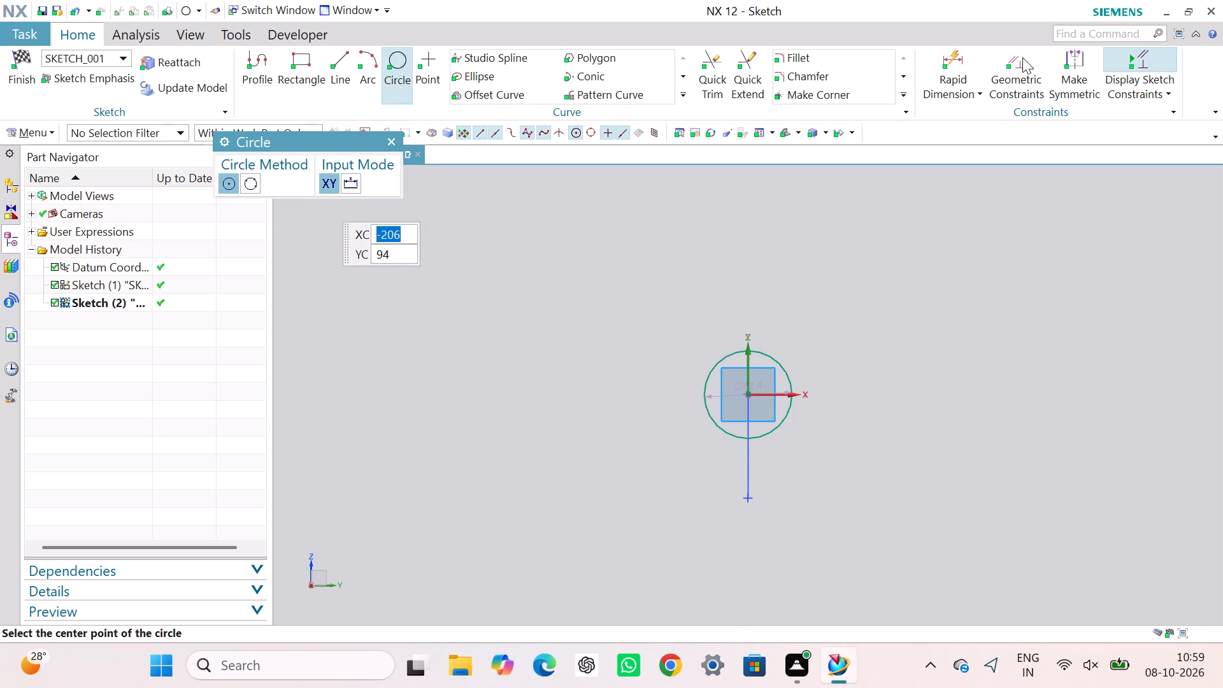
{"action": "left_click", "coordinate": [956, 77]}
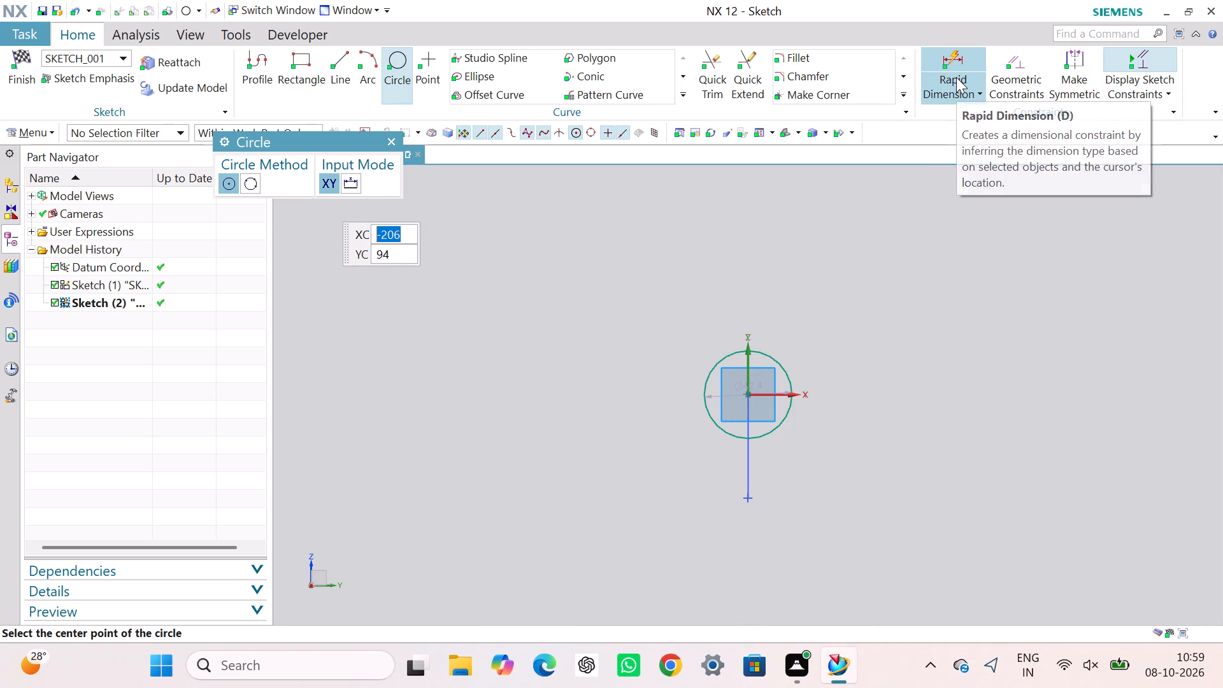
{"action": "left_click", "coordinate": [770, 355]}
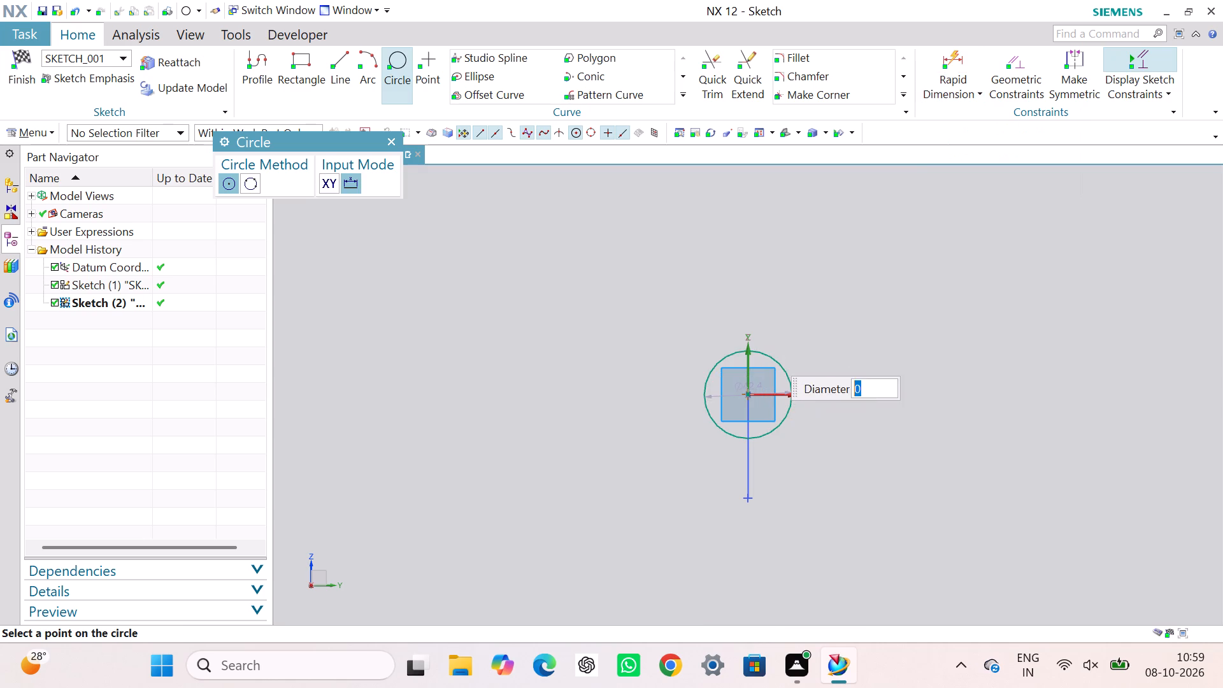
{"action": "key", "text": "grave"}
{"action": "key", "text": "Escape"}
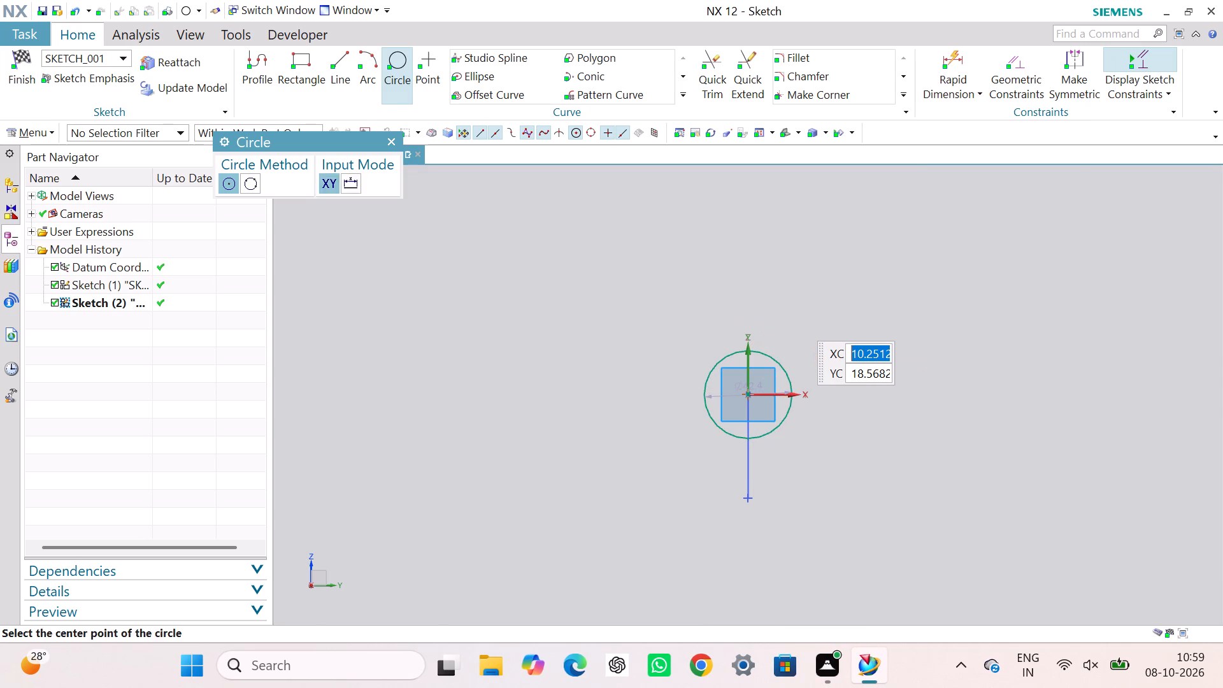
{"action": "key", "text": "Escape"}
{"action": "key", "text": "Escape"}
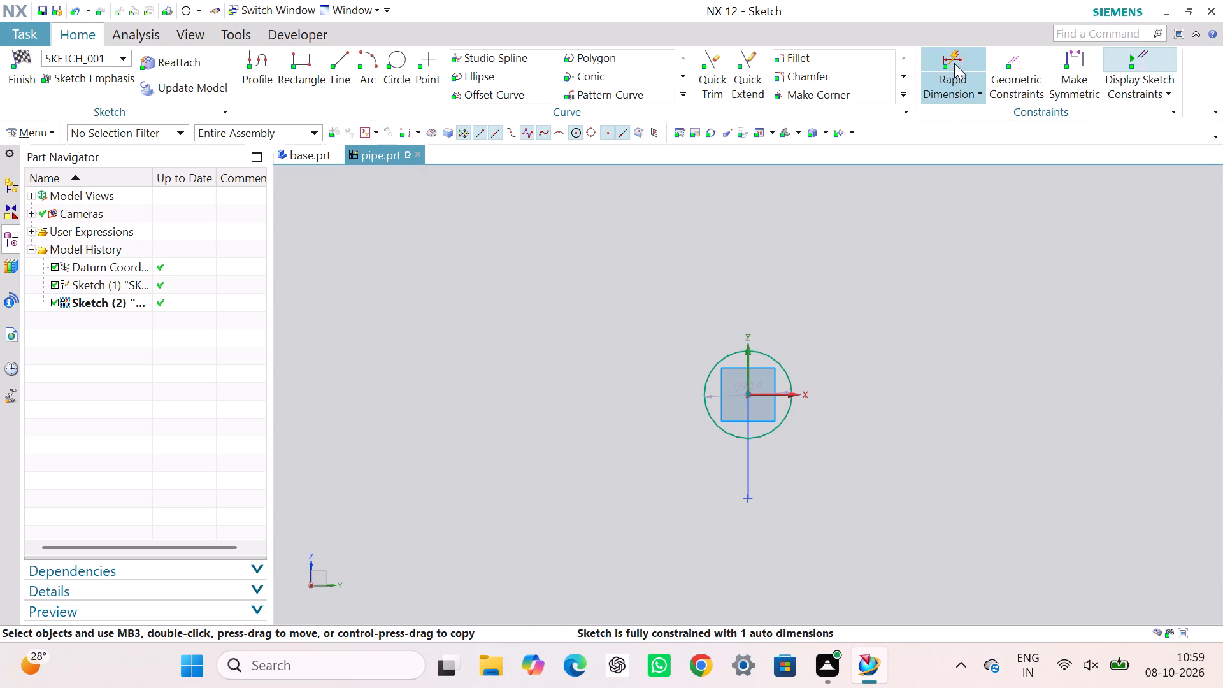
Dimension the circle's diameter as 7.50 mm and finish the sketch.
{"action": "left_click", "coordinate": [954, 63]}
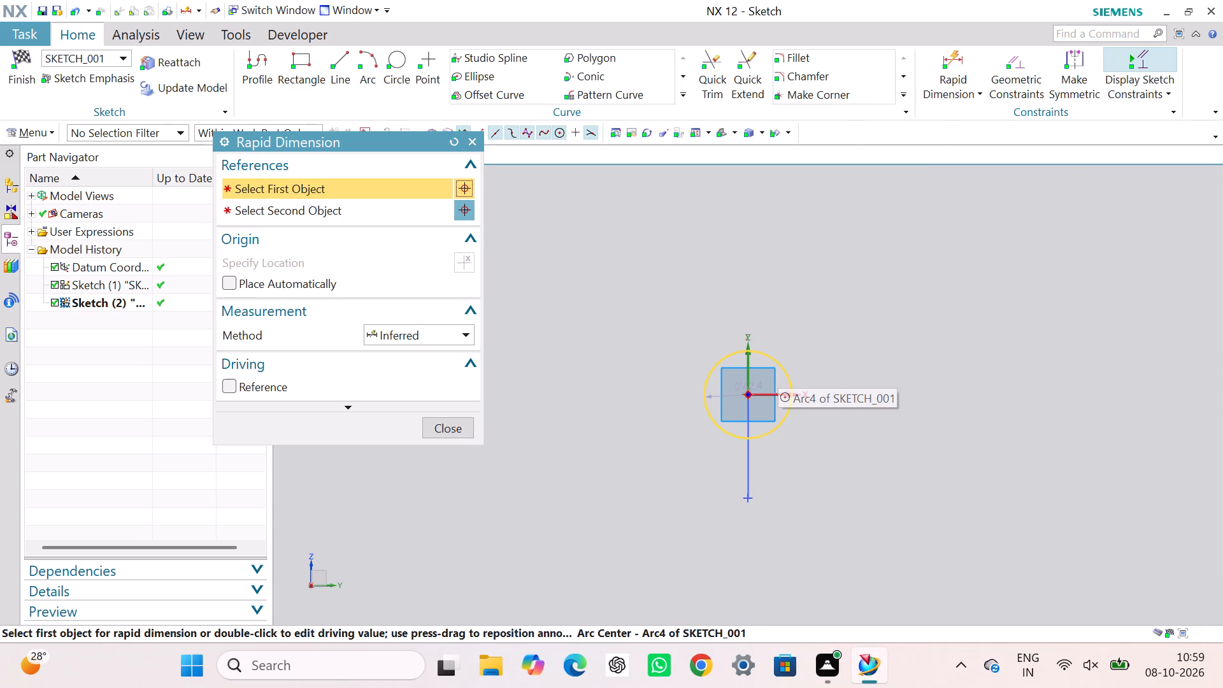
{"action": "left_click", "coordinate": [778, 366]}
{"action": "left_click", "coordinate": [796, 322]}
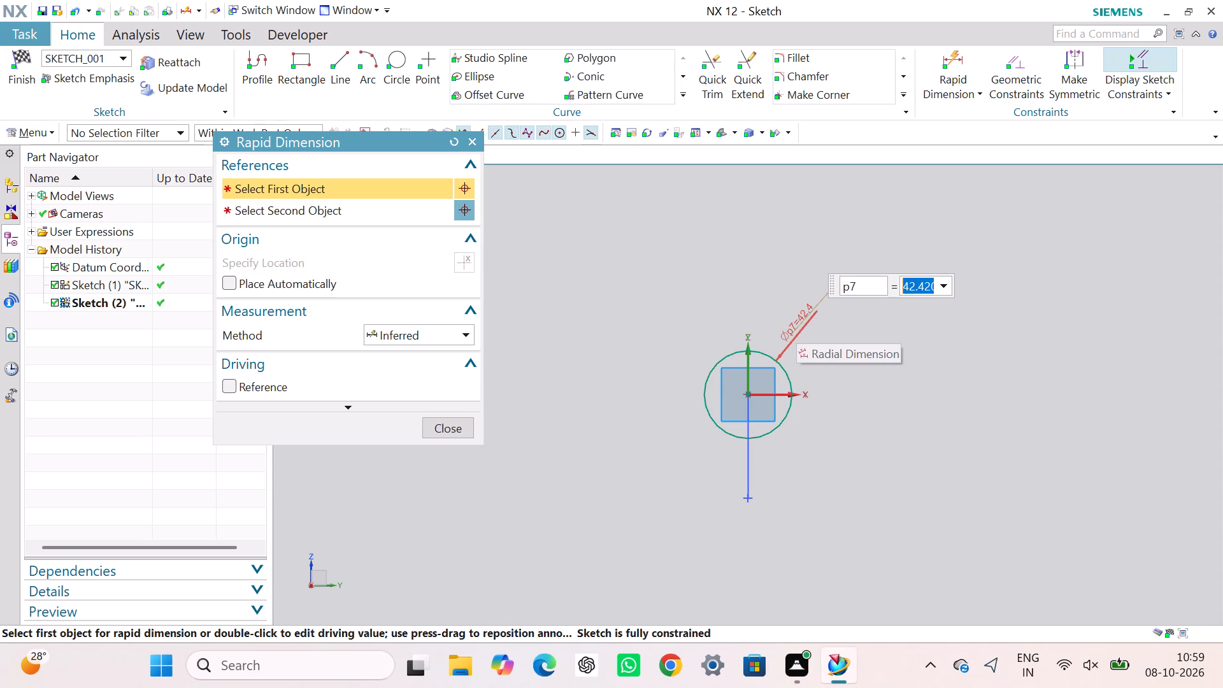
{"action": "key", "text": "7"}
{"action": "type", "text": ".50"}
{"action": "key", "text": "Return"}
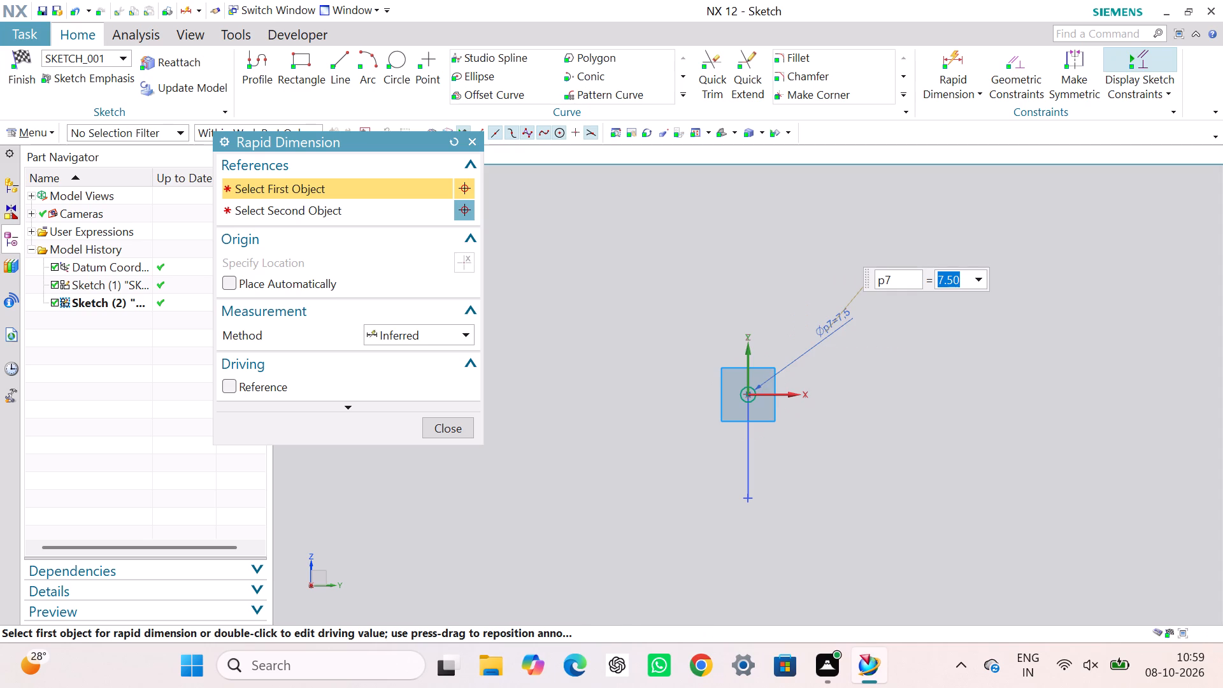
{"action": "left_click", "coordinate": [451, 421]}
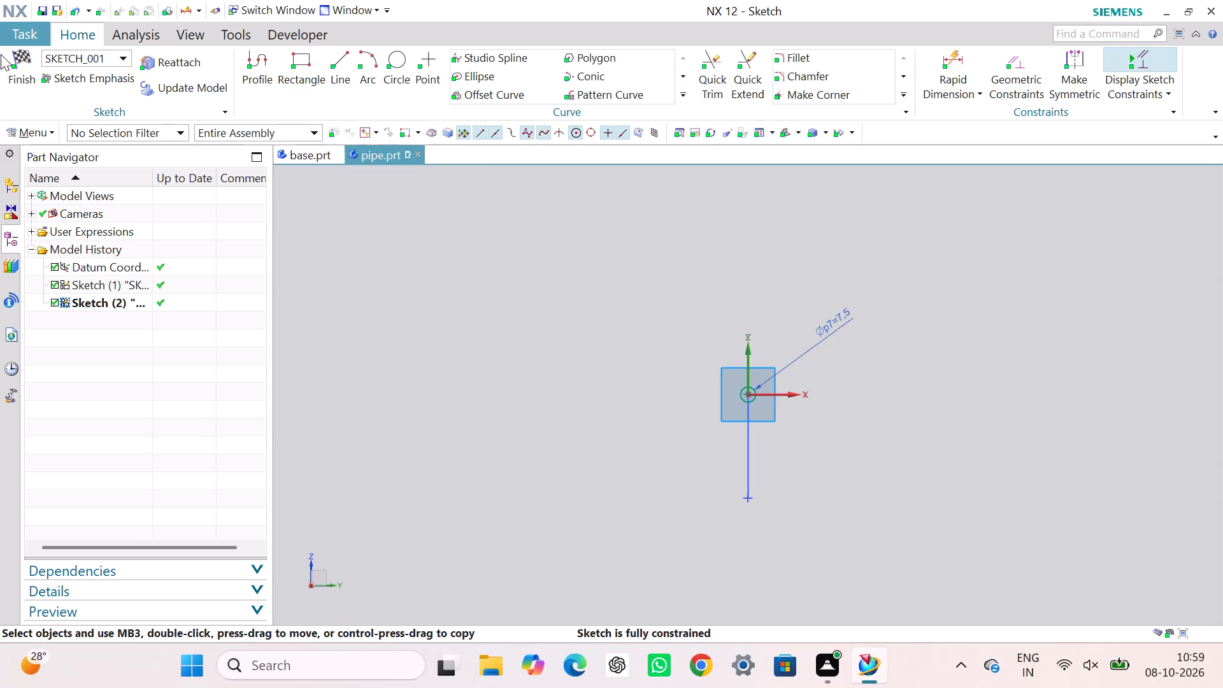
{"action": "left_click", "coordinate": [18, 61]}
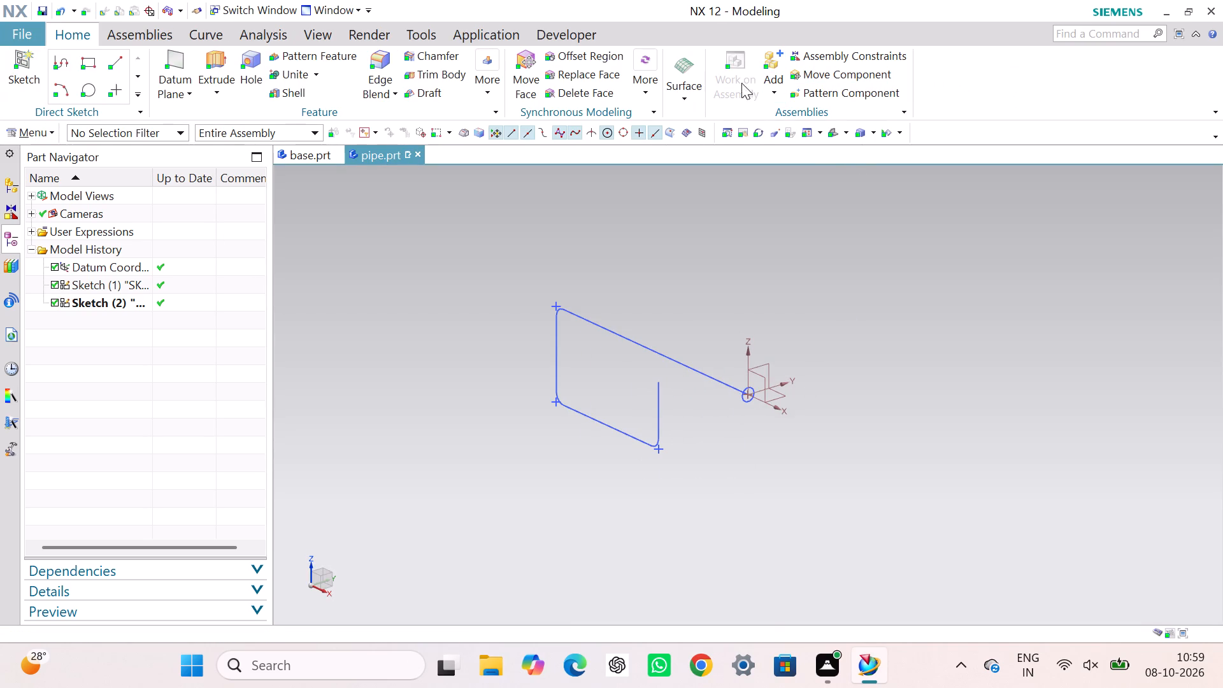
Sweep the circle sketch along the whole filleted path with Sweep along Guide, using zero offsets and no Boolean.
{"action": "left_click", "coordinate": [679, 103]}
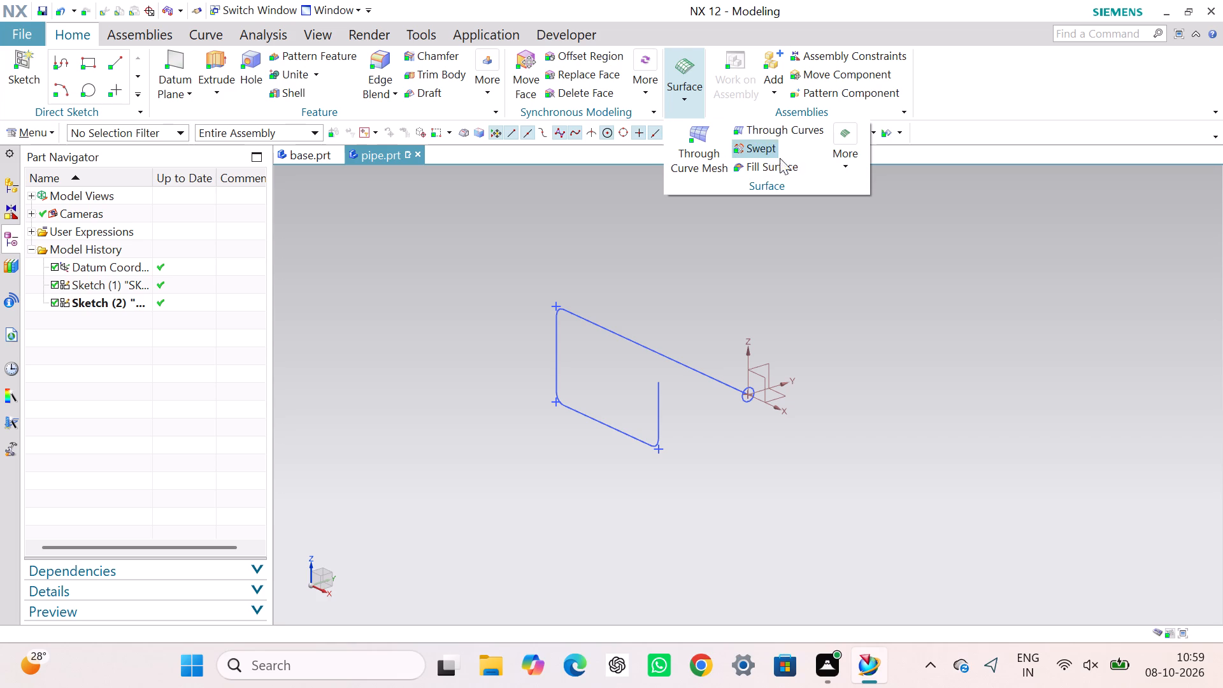
{"action": "left_click", "coordinate": [854, 169]}
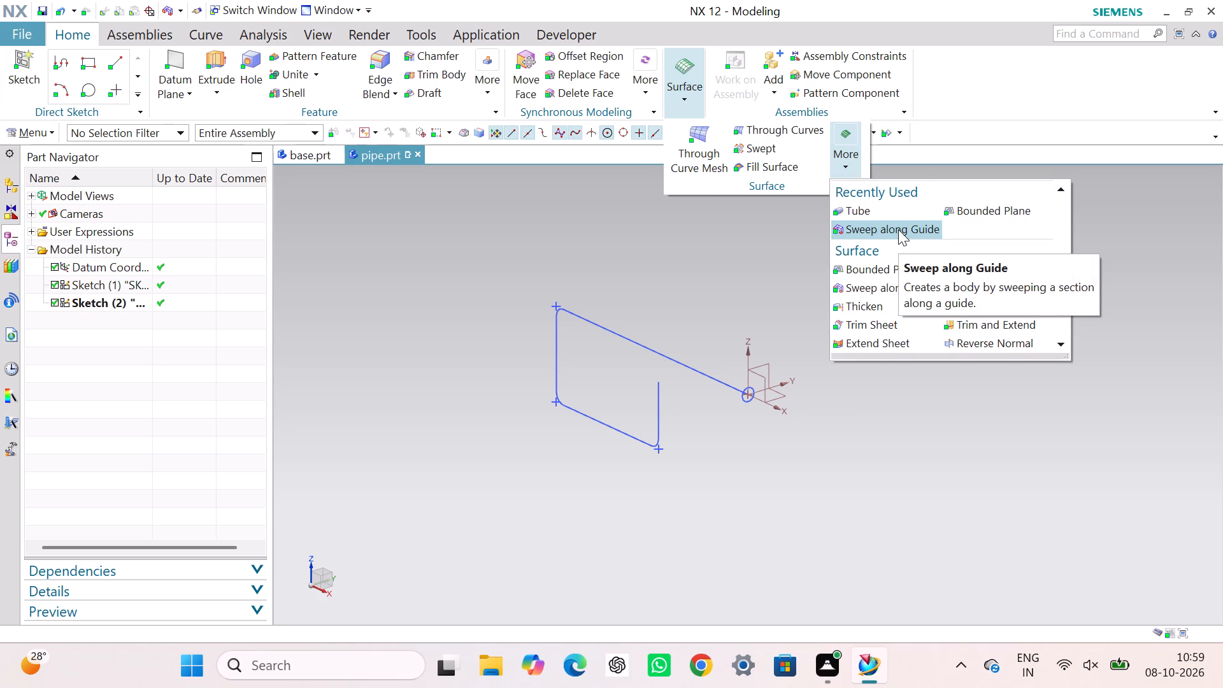
{"action": "left_click", "coordinate": [889, 287]}
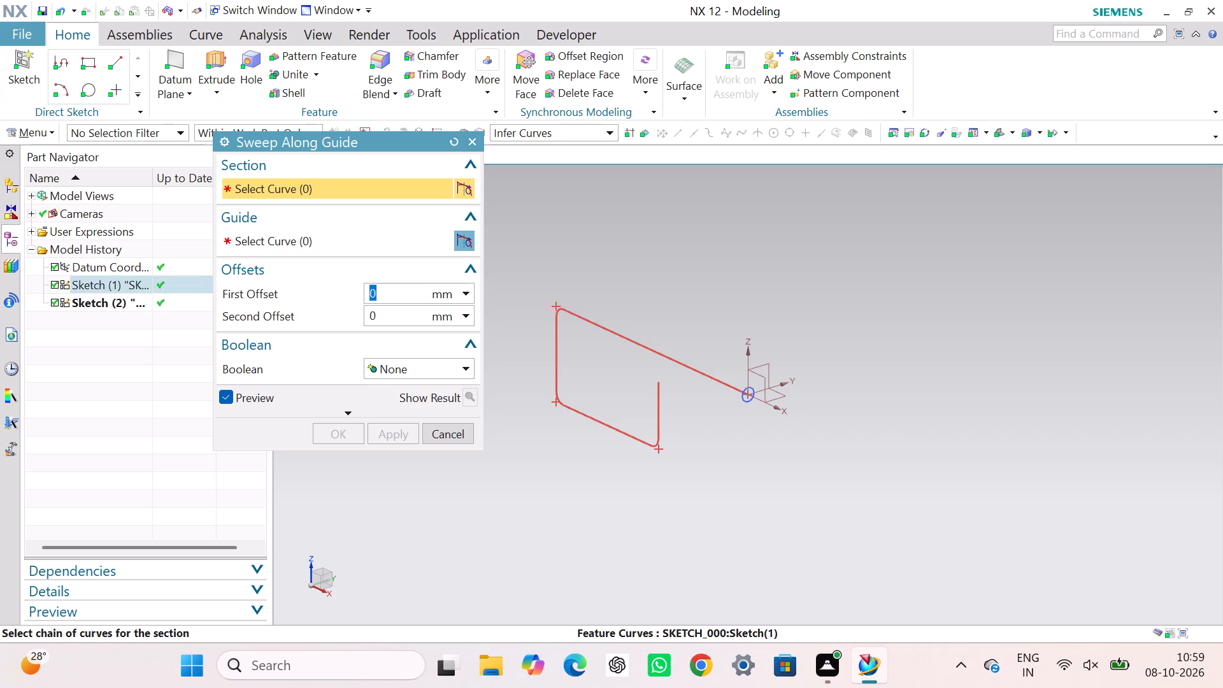
{"action": "scroll", "coordinate": [750, 393], "scroll_direction": "up", "scroll_amount": 7}
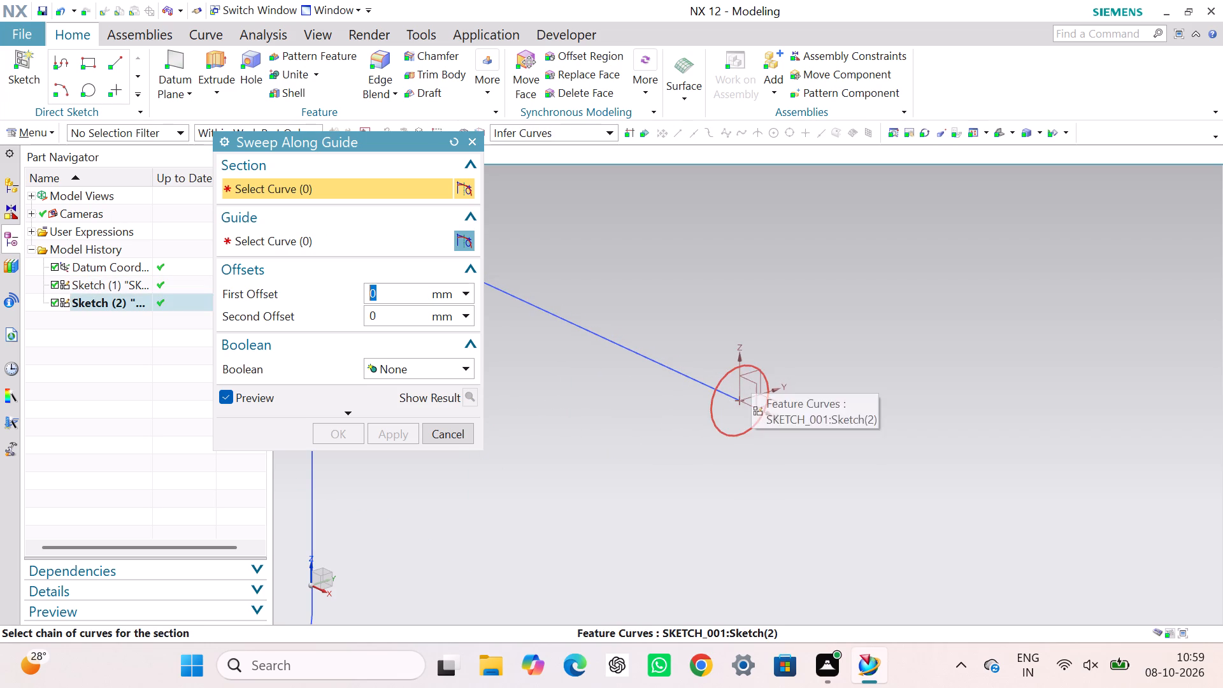
{"action": "left_click", "coordinate": [751, 371]}
{"action": "left_click", "coordinate": [347, 240]}
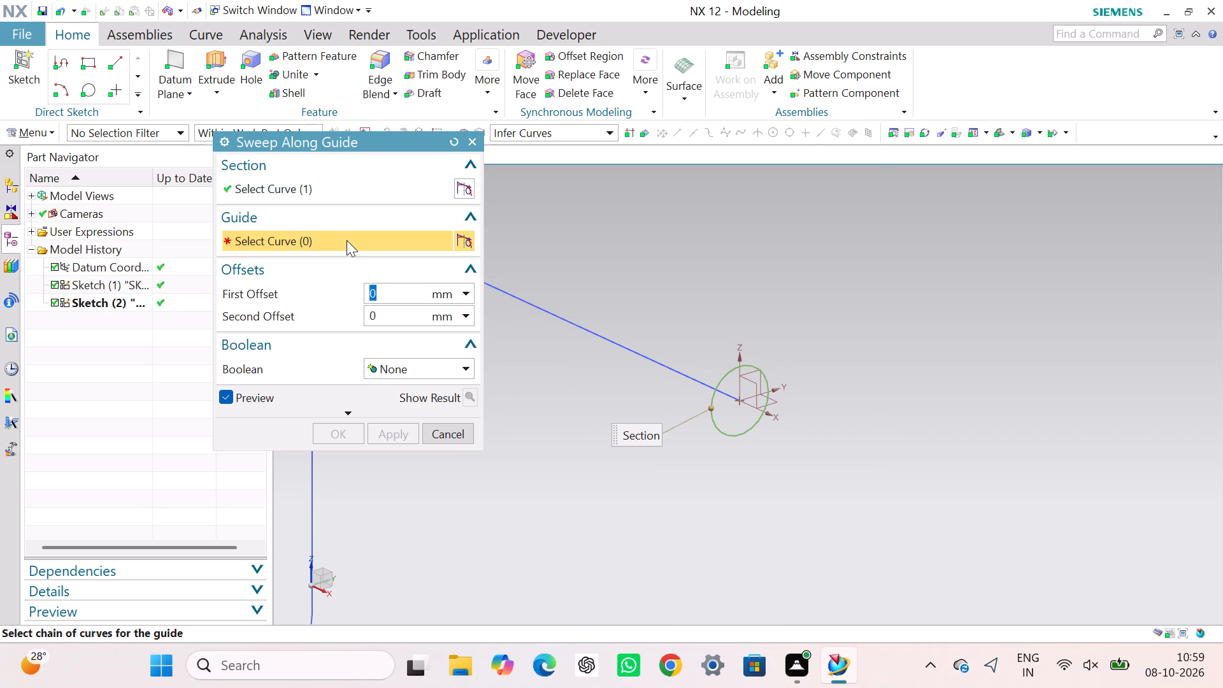
{"action": "left_click", "coordinate": [631, 354]}
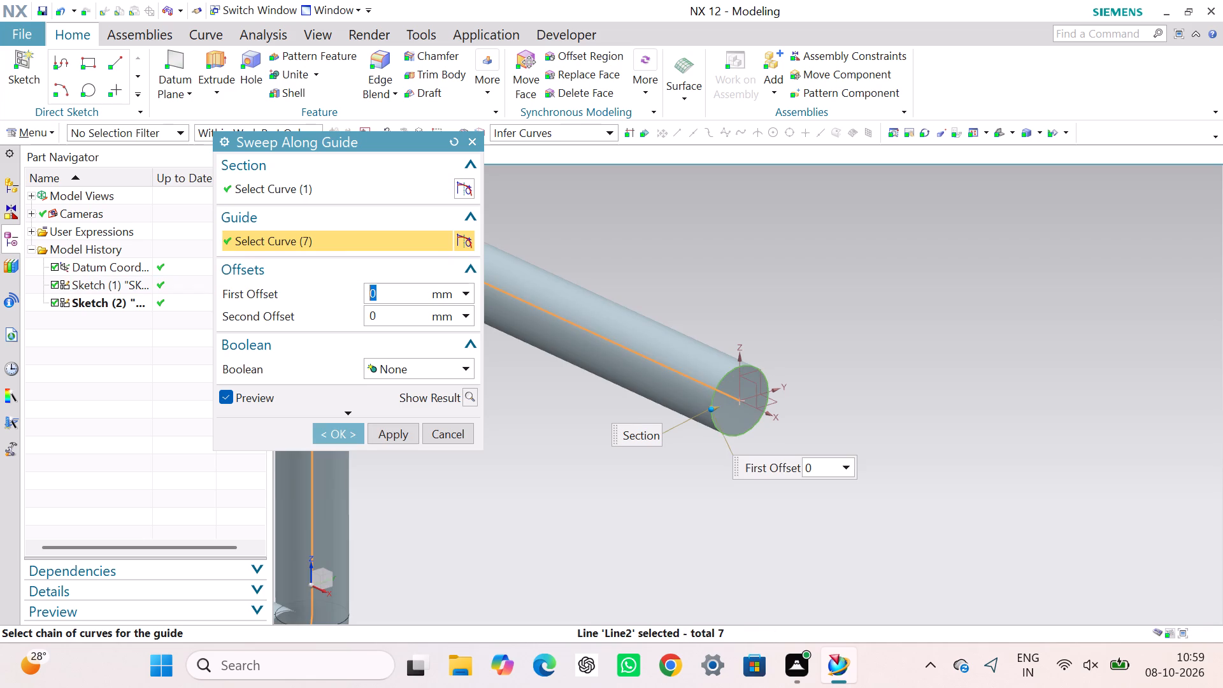
{"action": "scroll", "coordinate": [601, 431], "scroll_direction": "down", "scroll_amount": 5}
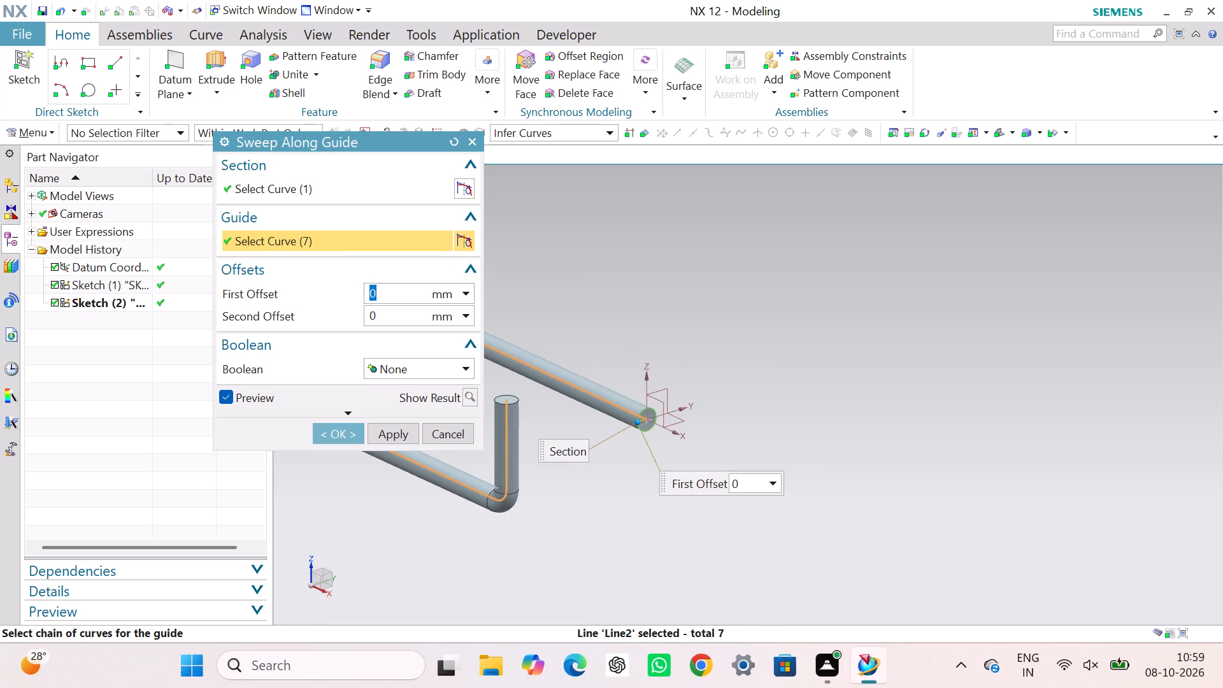
{"action": "scroll", "coordinate": [597, 460], "scroll_direction": "up", "scroll_amount": 1}
{"action": "scroll", "coordinate": [597, 460], "scroll_direction": "down", "scroll_amount": 3}
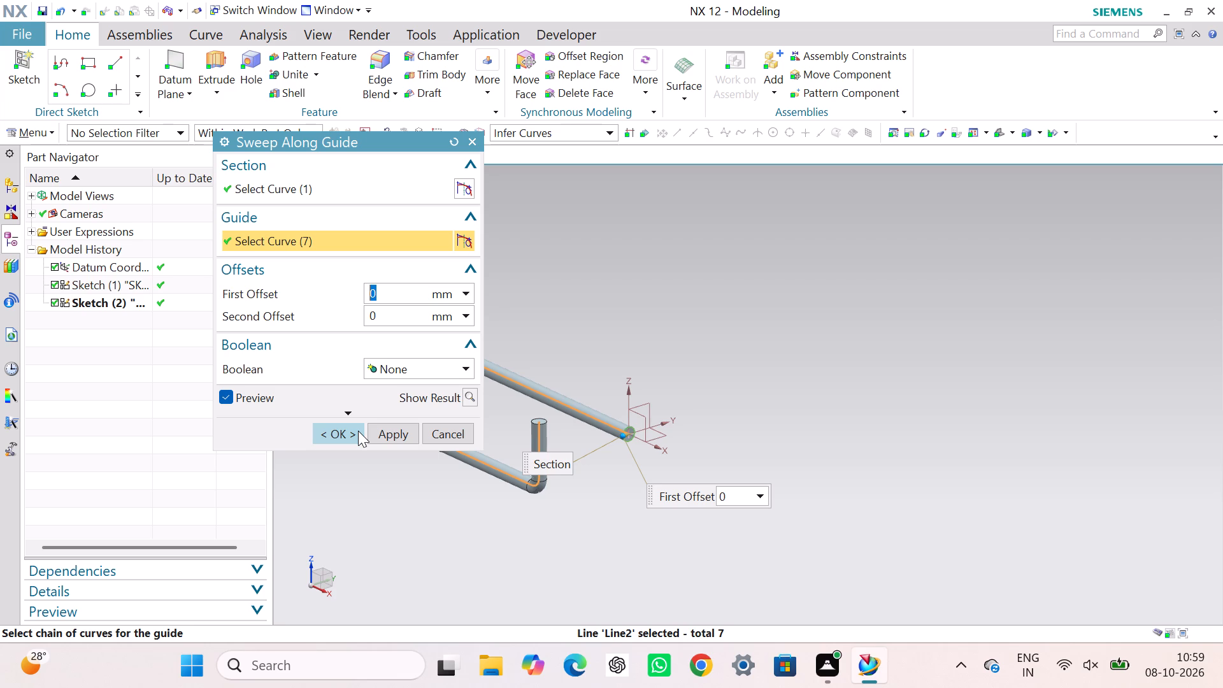
{"action": "left_click", "coordinate": [358, 431]}
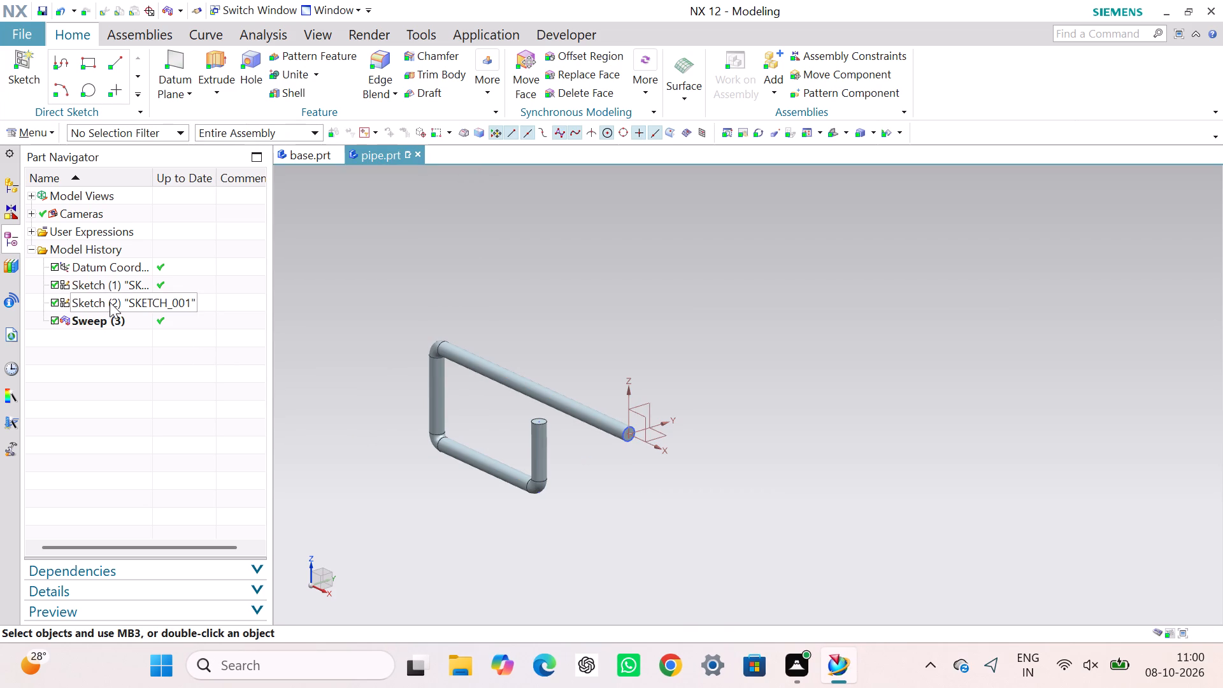
Hide the path sketch, Sketch (1).
{"action": "right_click", "coordinate": [115, 286]}
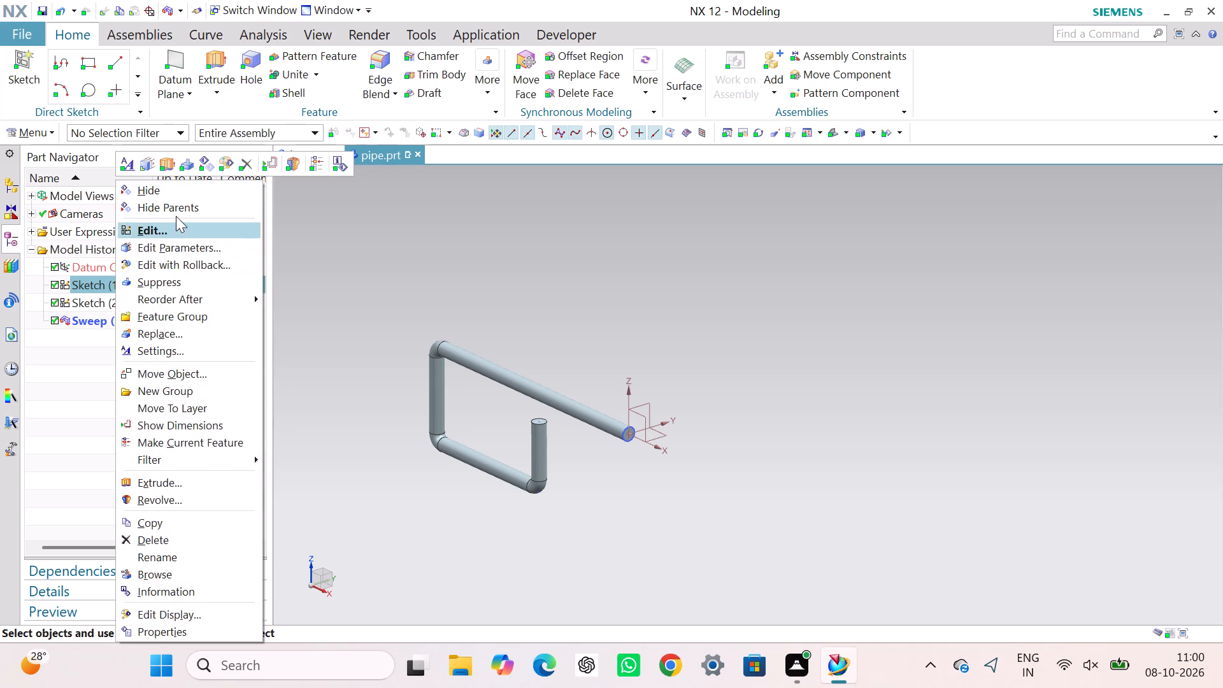
{"action": "left_click", "coordinate": [183, 195]}
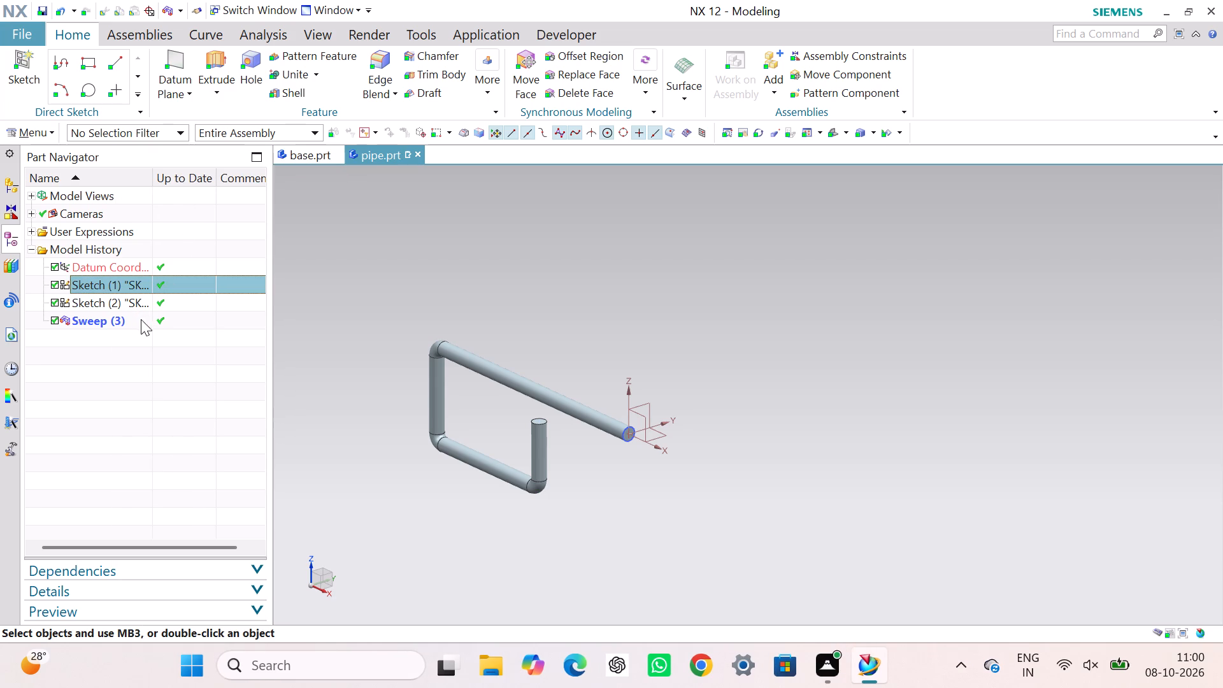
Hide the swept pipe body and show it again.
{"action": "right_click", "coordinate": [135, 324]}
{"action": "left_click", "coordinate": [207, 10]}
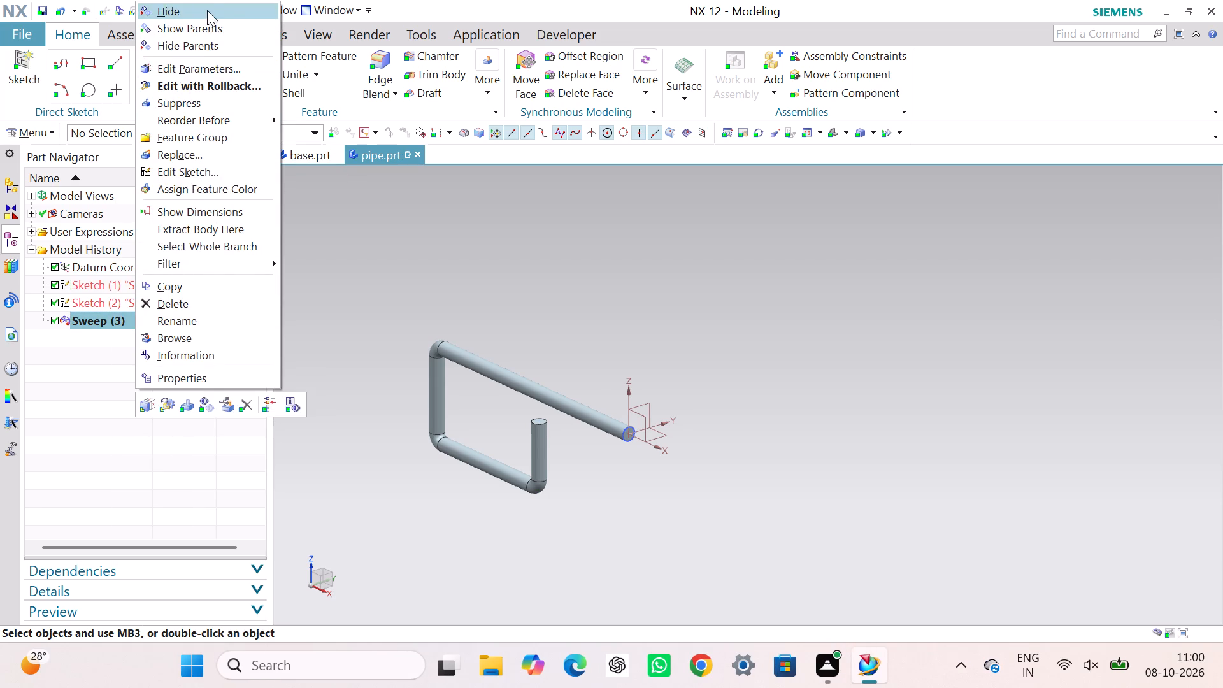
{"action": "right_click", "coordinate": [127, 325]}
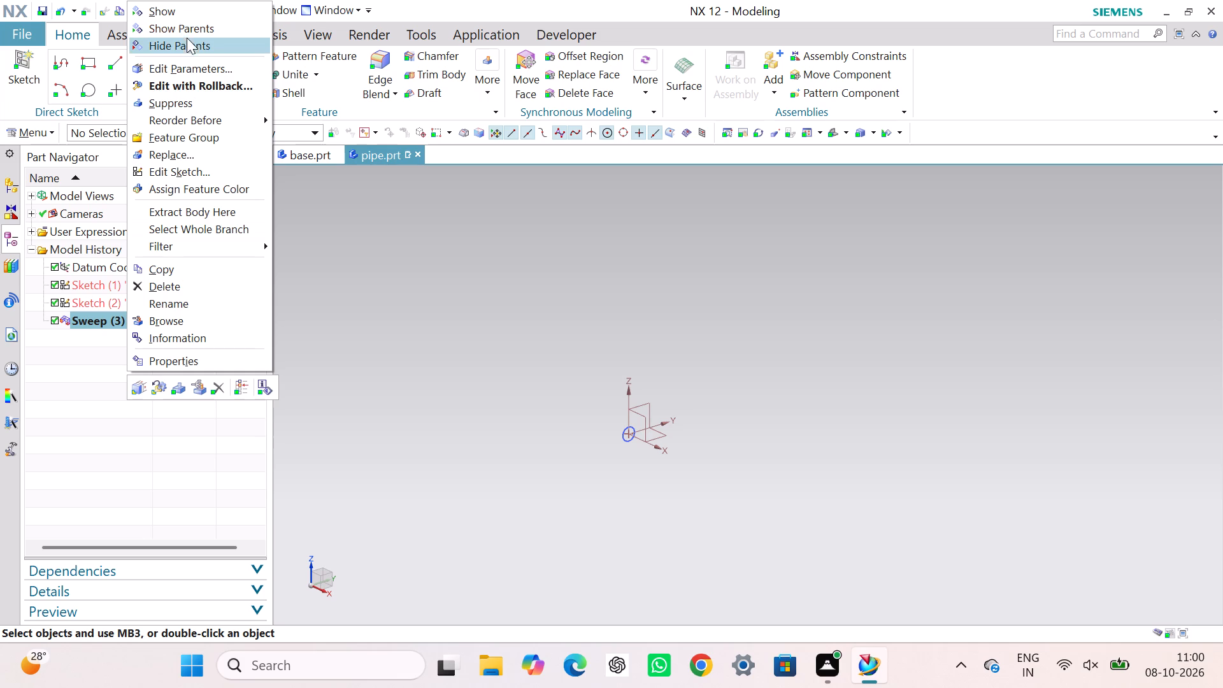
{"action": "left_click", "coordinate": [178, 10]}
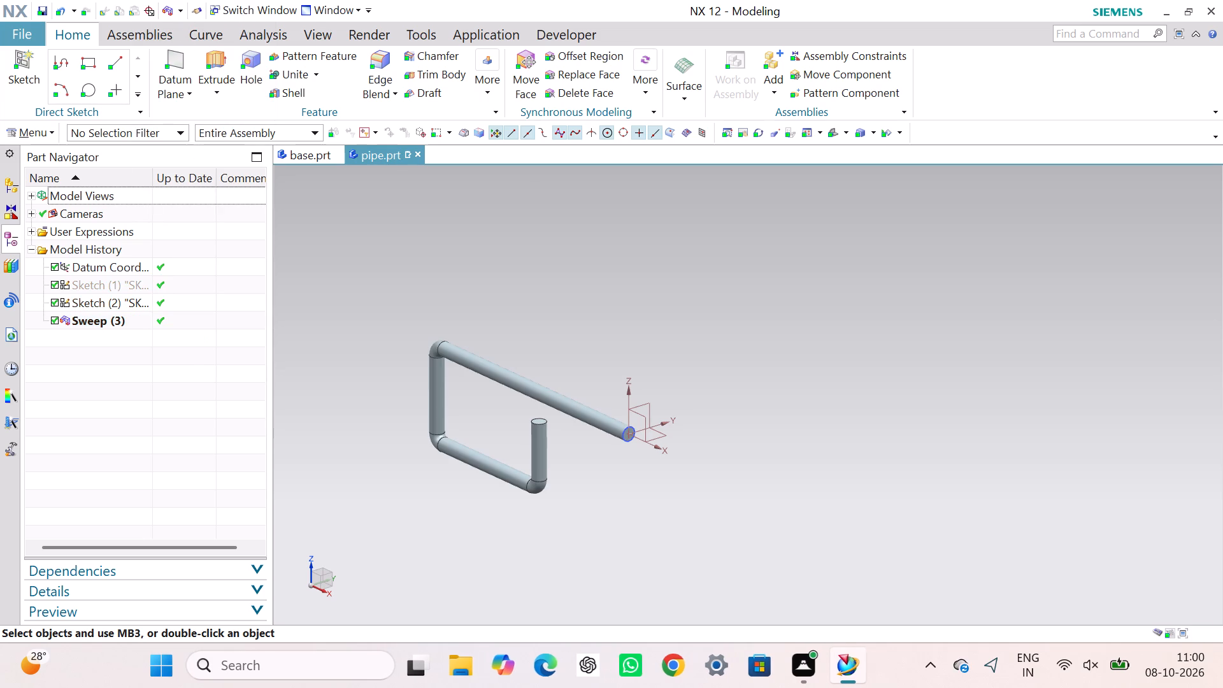
Hide the circle profile sketch, Sketch (2), so only the pipe and datum coordinate system are displayed.
{"action": "left_click", "coordinate": [395, 332]}
{"action": "right_click", "coordinate": [153, 299]}
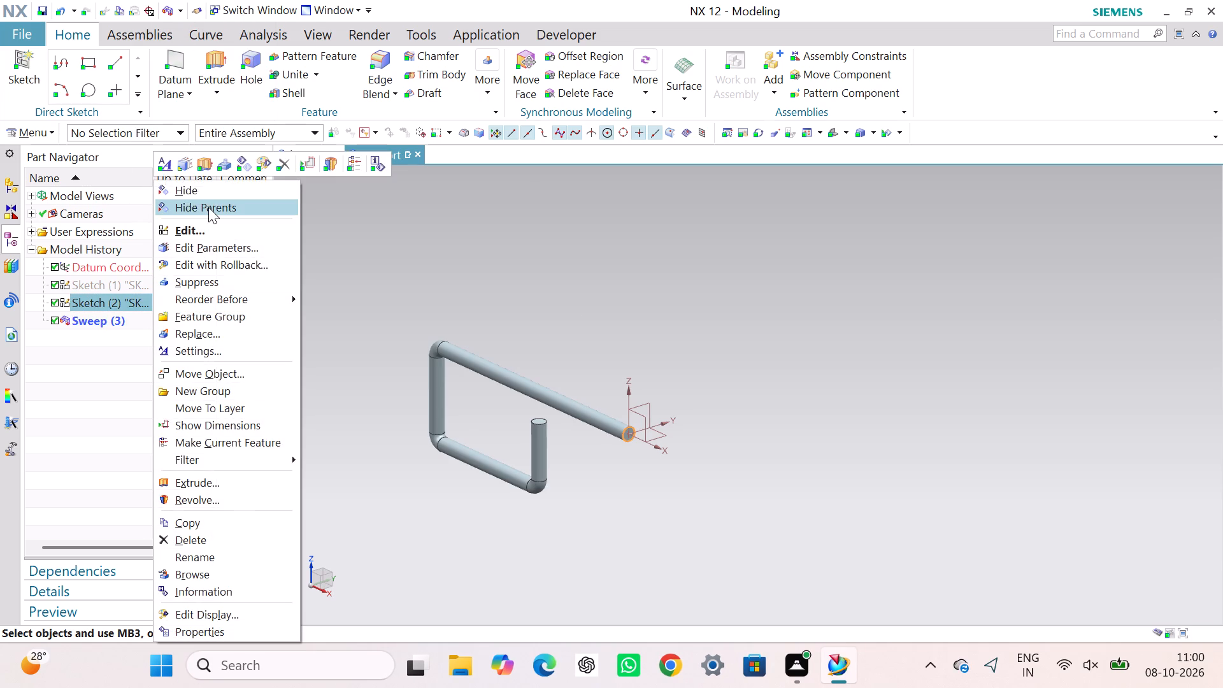
{"action": "left_click", "coordinate": [208, 190]}
{"action": "left_click", "coordinate": [777, 297]}
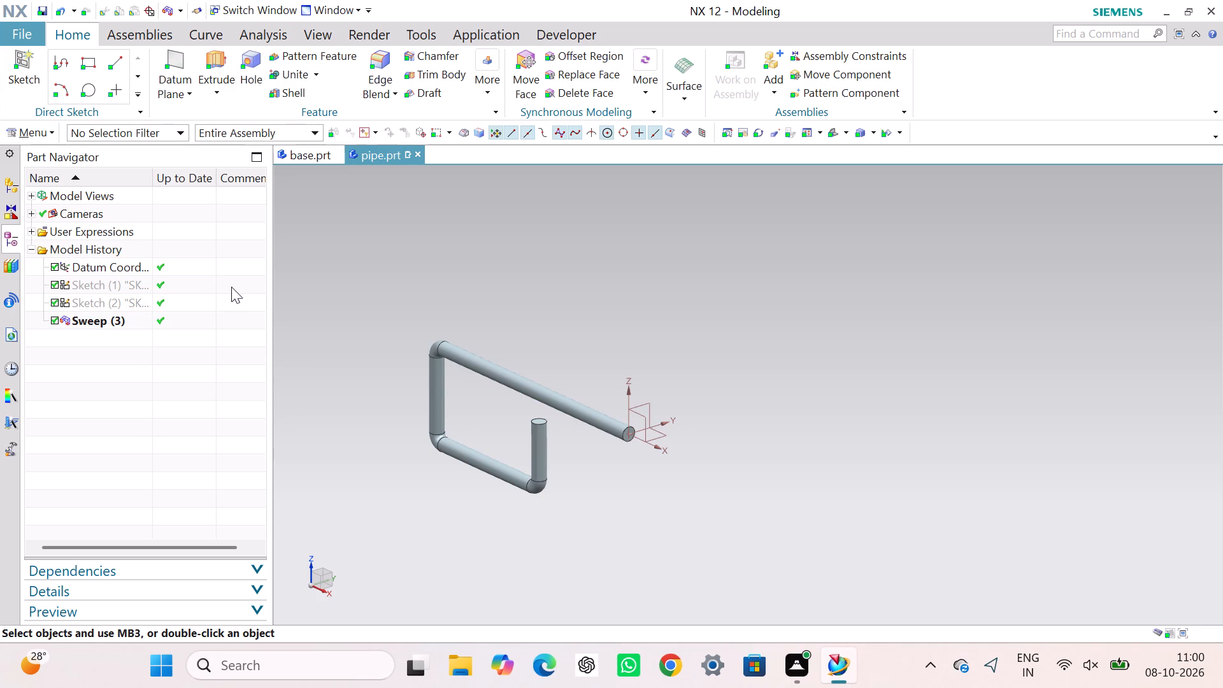
Save the pipe part.
{"action": "key", "text": "ctrl+s"}
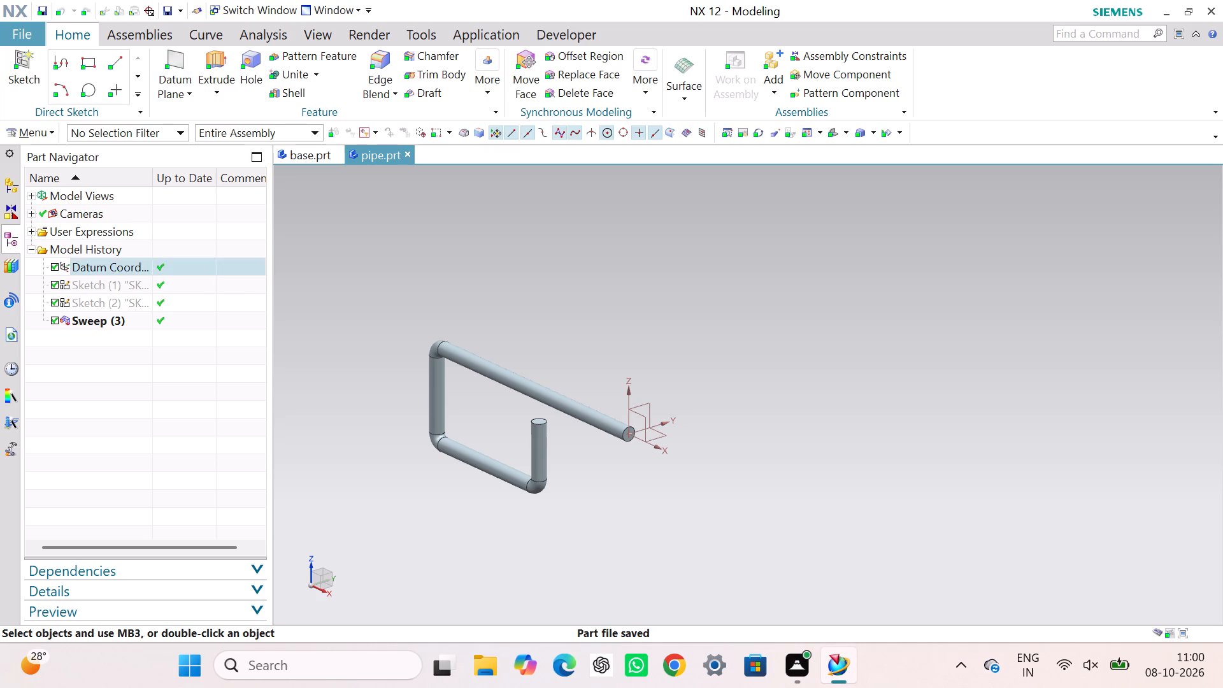
Create a new millimetre file from the Assembly template, named "latch mechanism", in the NX Cad folder.
{"action": "key", "text": "ctrl+n"}
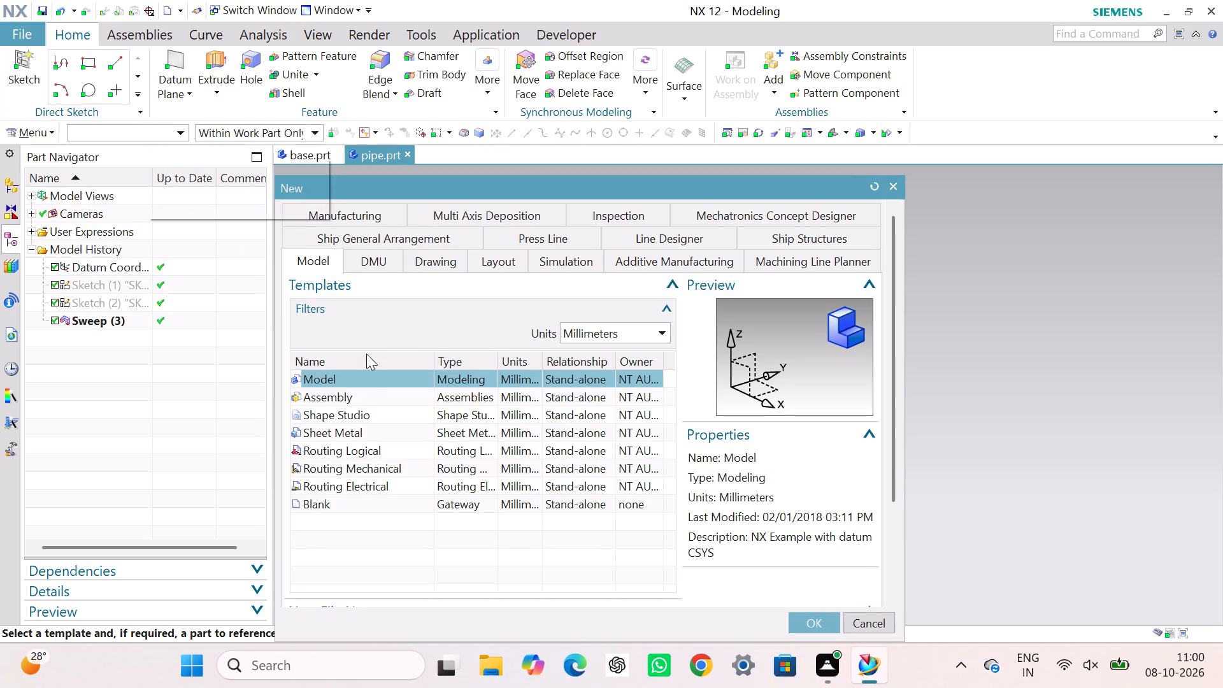
{"action": "left_click", "coordinate": [358, 402]}
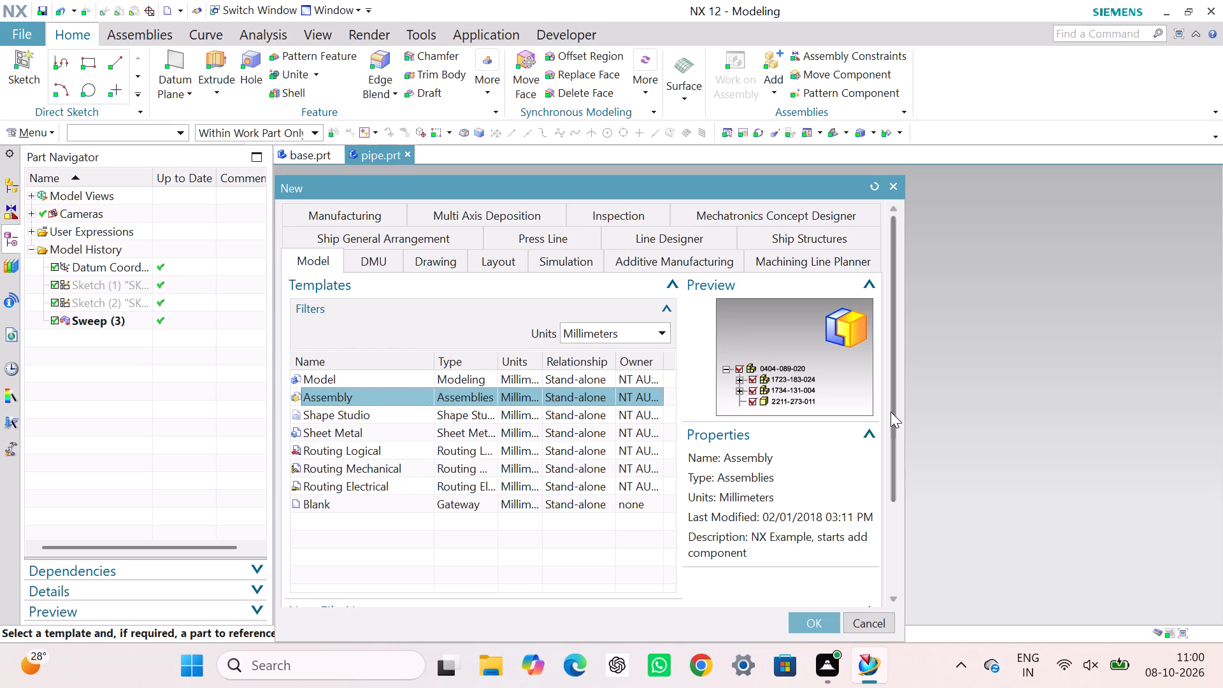
{"action": "left_click_drag", "start_coordinate": [892, 406], "coordinate": [894, 516]}
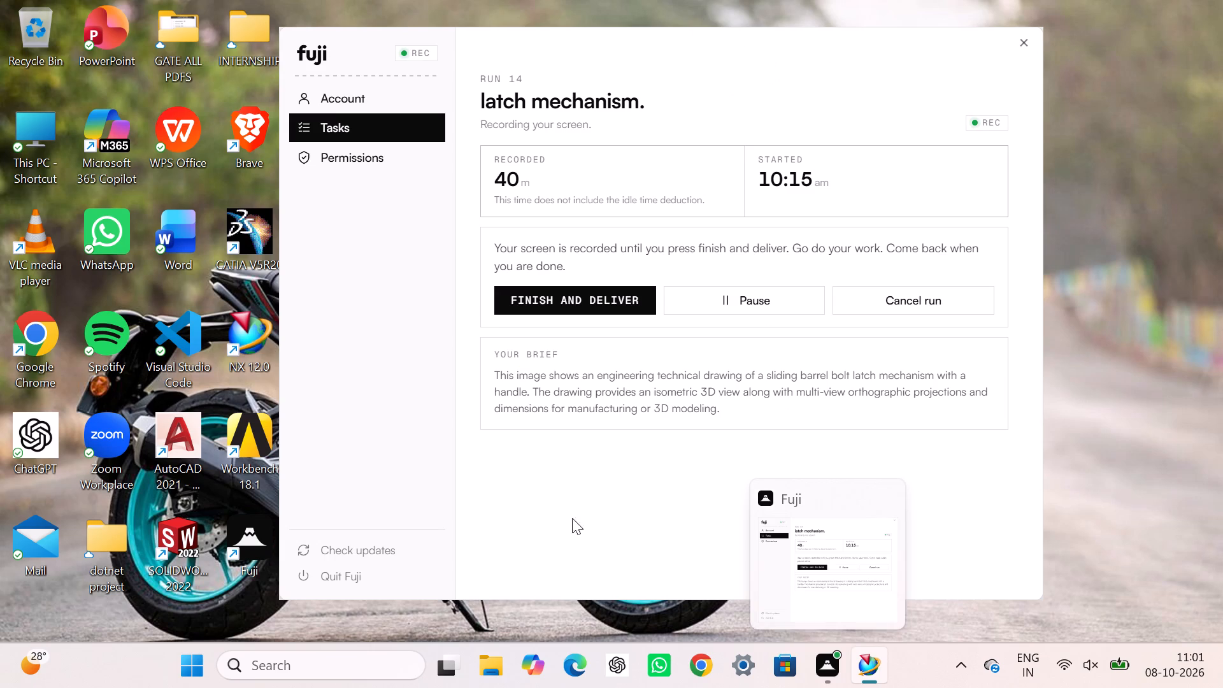
{"action": "double_click", "coordinate": [455, 501]}
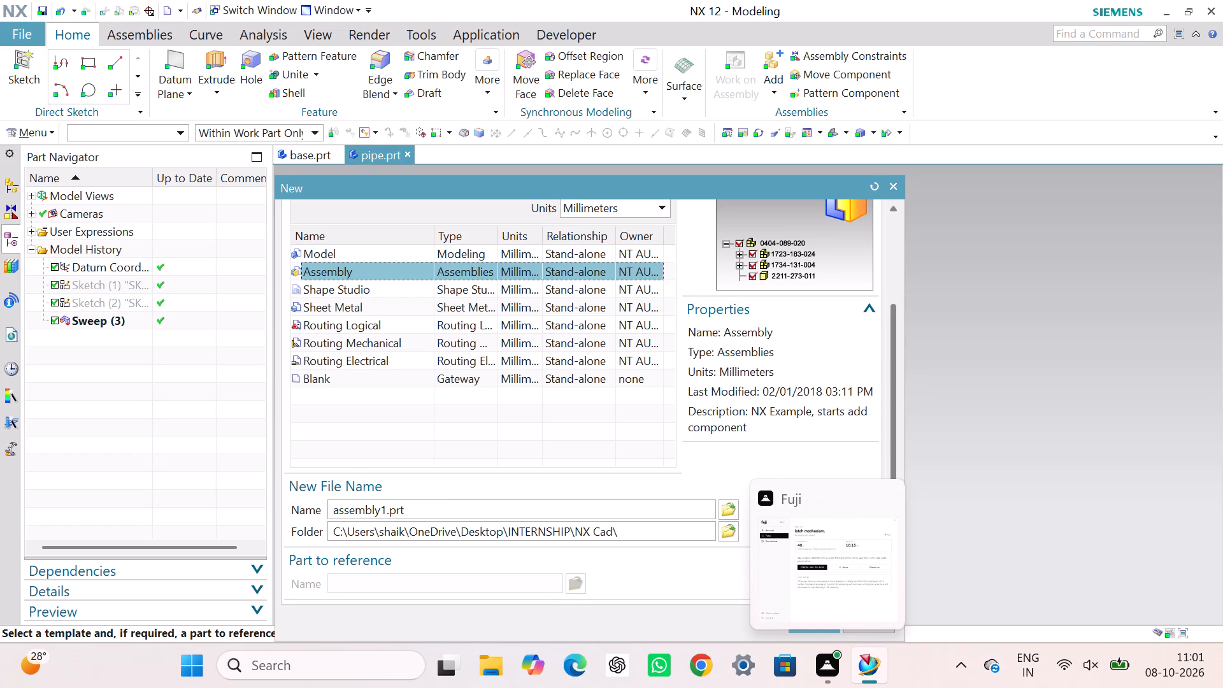
{"action": "double_click", "coordinate": [445, 510]}
{"action": "type", "text": "latch"}
{"action": "key", "text": "space"}
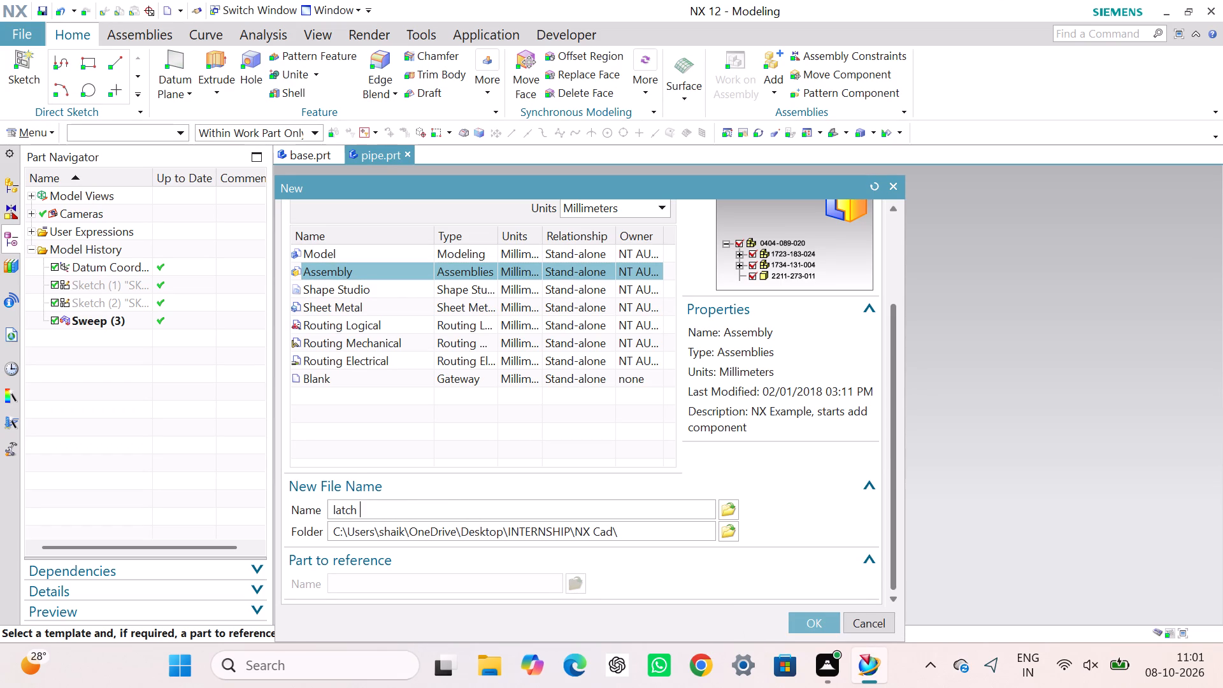
{"action": "type", "text": "mechanis"}
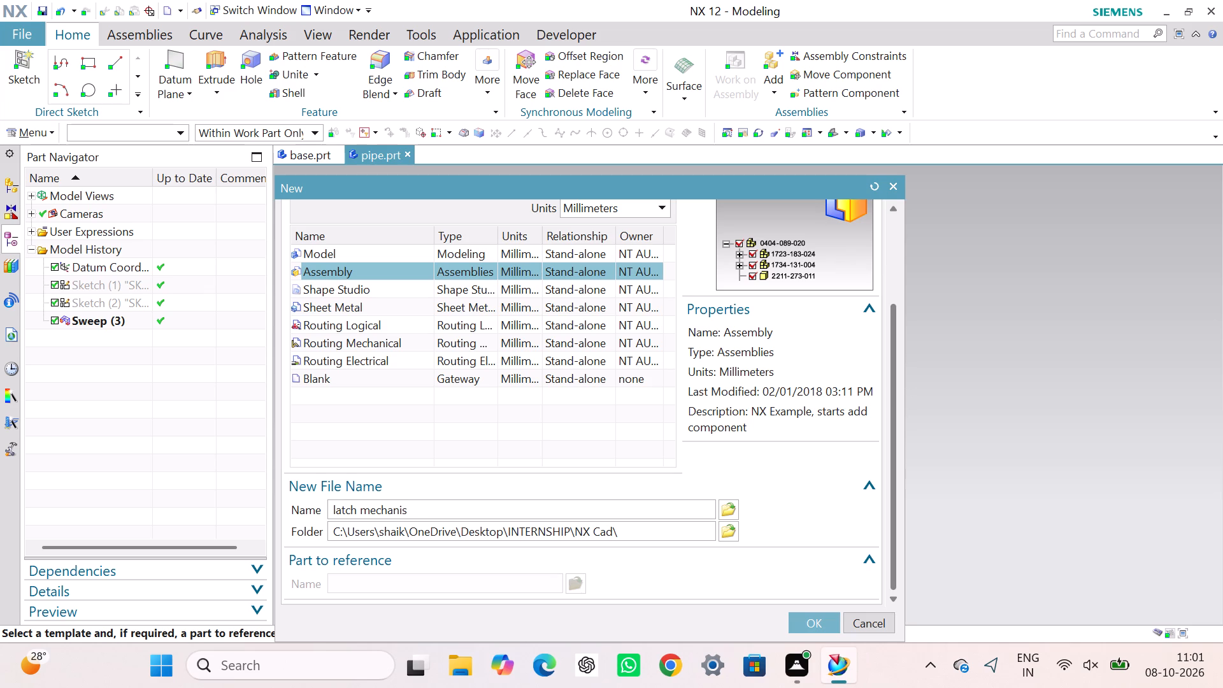
{"action": "key", "text": "m"}
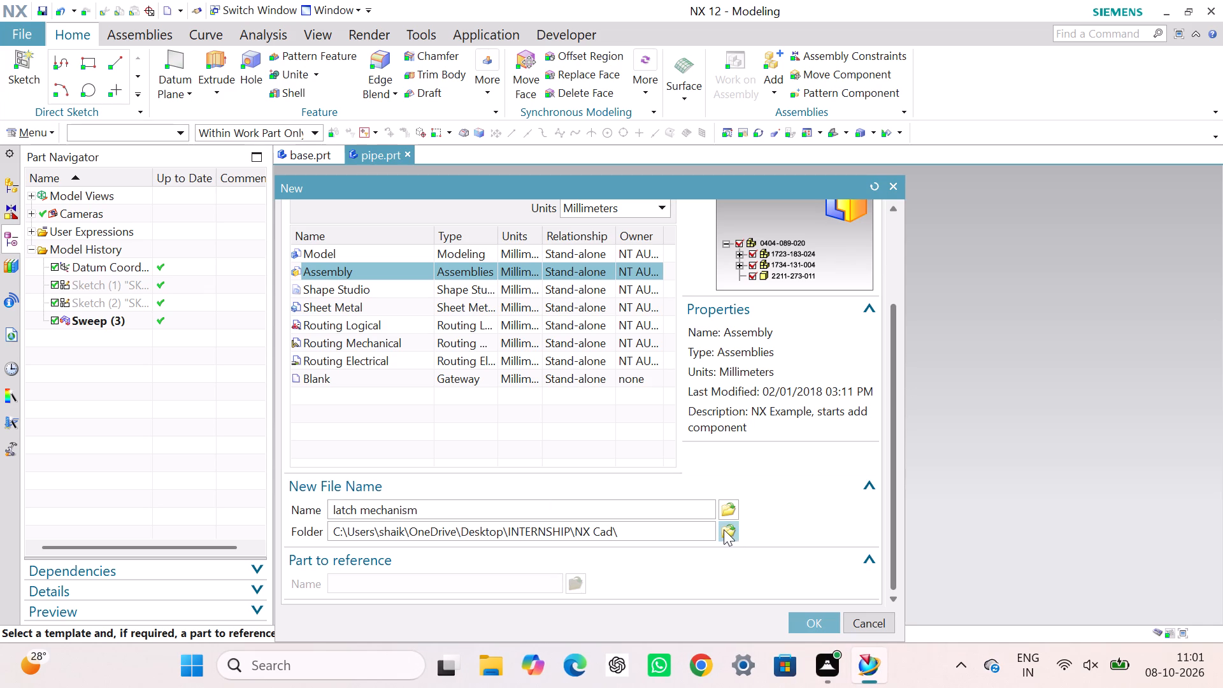
{"action": "left_click", "coordinate": [724, 529]}
{"action": "left_click", "coordinate": [1166, 596]}
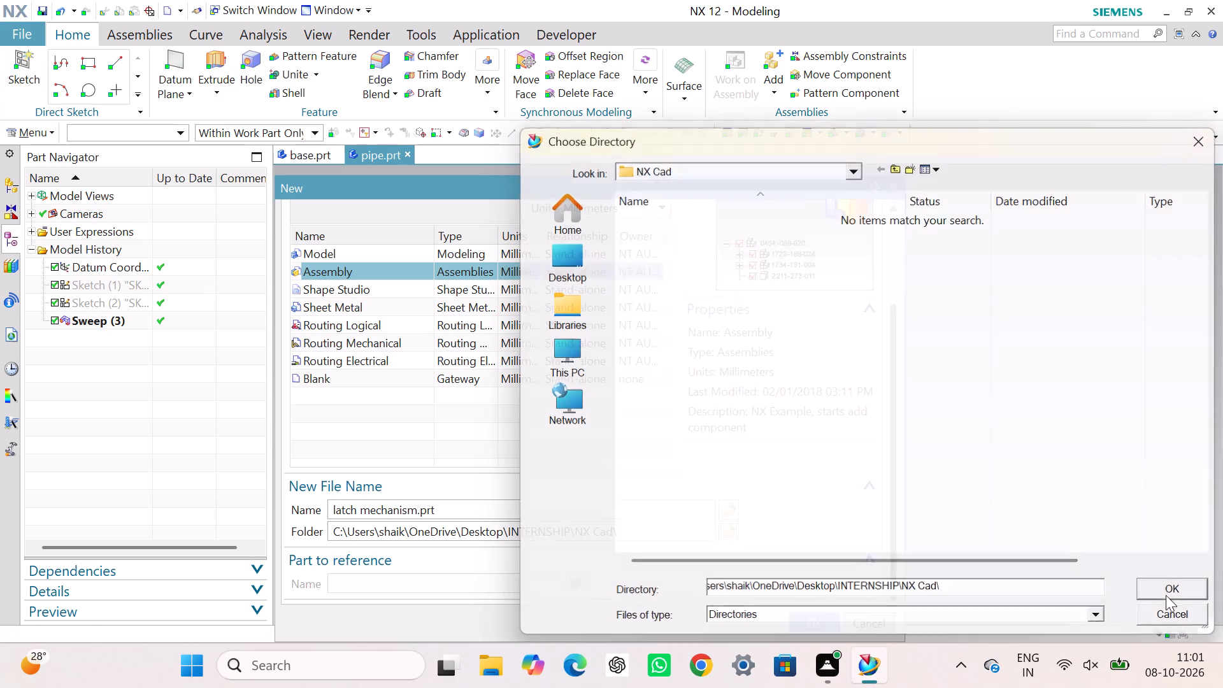
{"action": "left_click", "coordinate": [799, 617]}
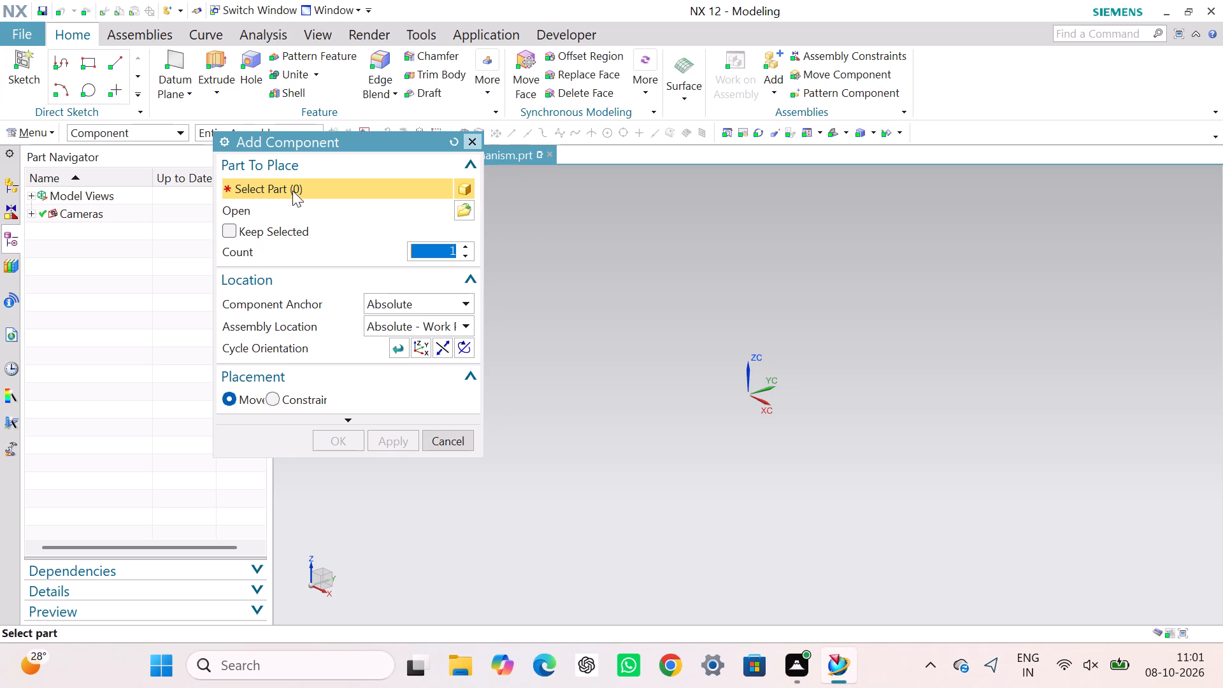
Add the base part as the first component at the absolute location and create a Fix constraint for it.
{"action": "left_click", "coordinate": [464, 207]}
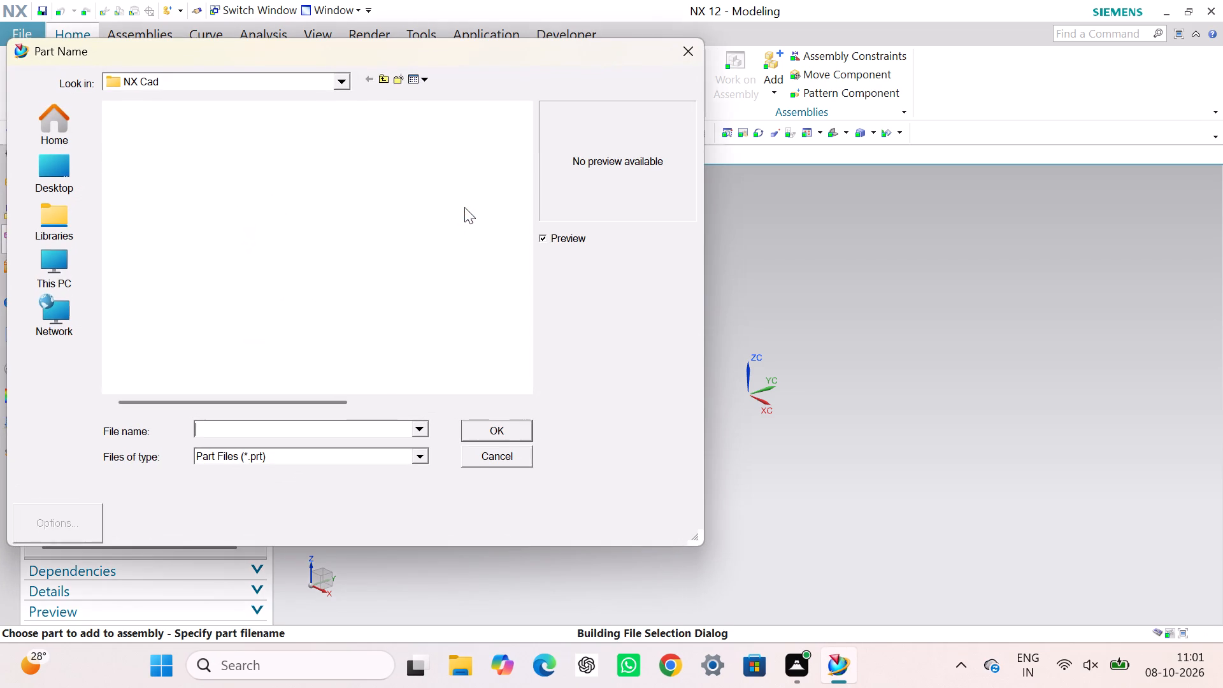
{"action": "left_click", "coordinate": [192, 127]}
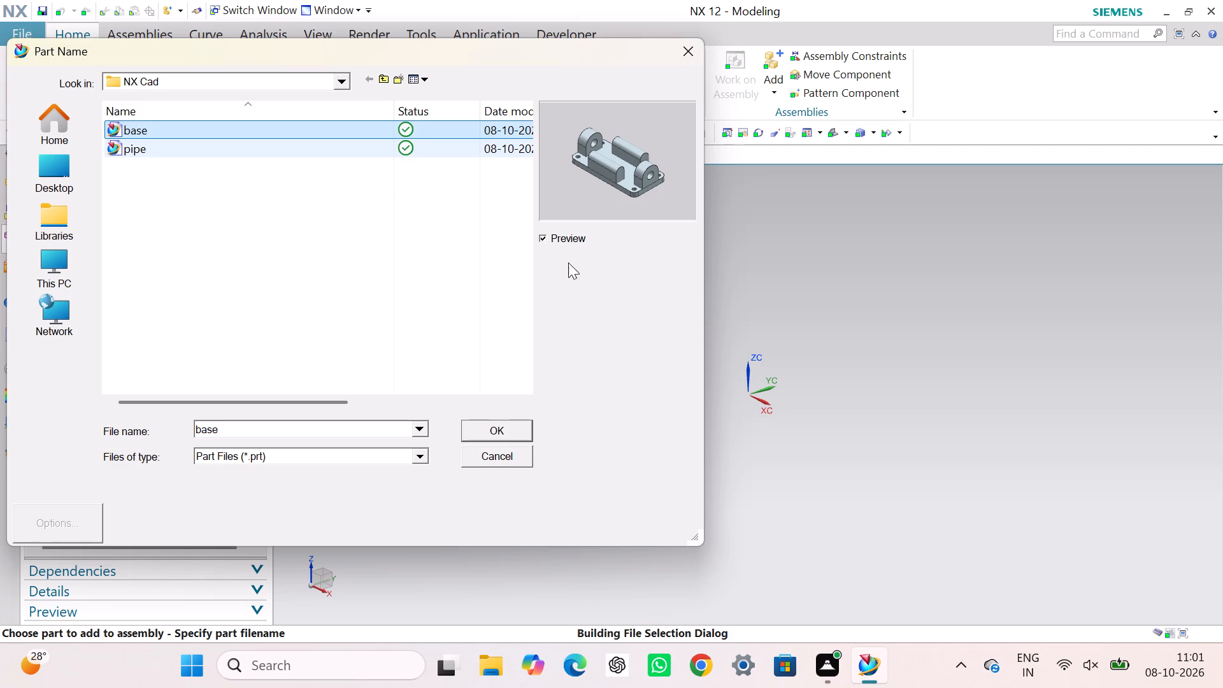
{"action": "left_click", "coordinate": [492, 428]}
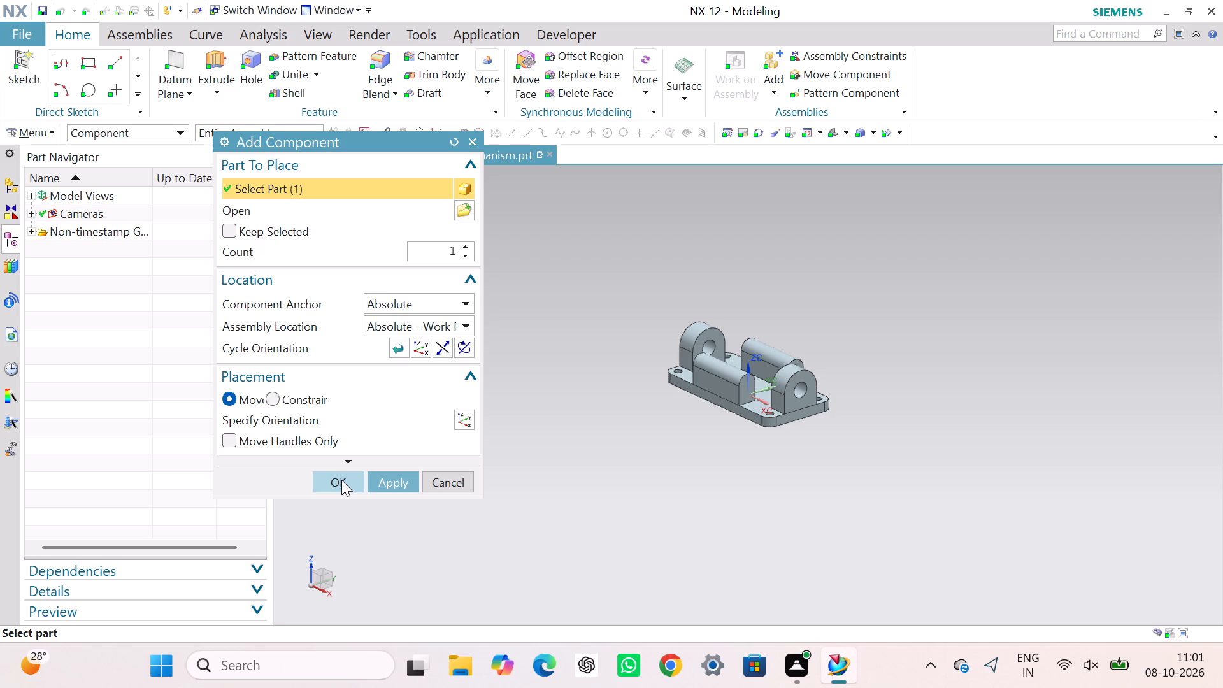
{"action": "left_click", "coordinate": [341, 480]}
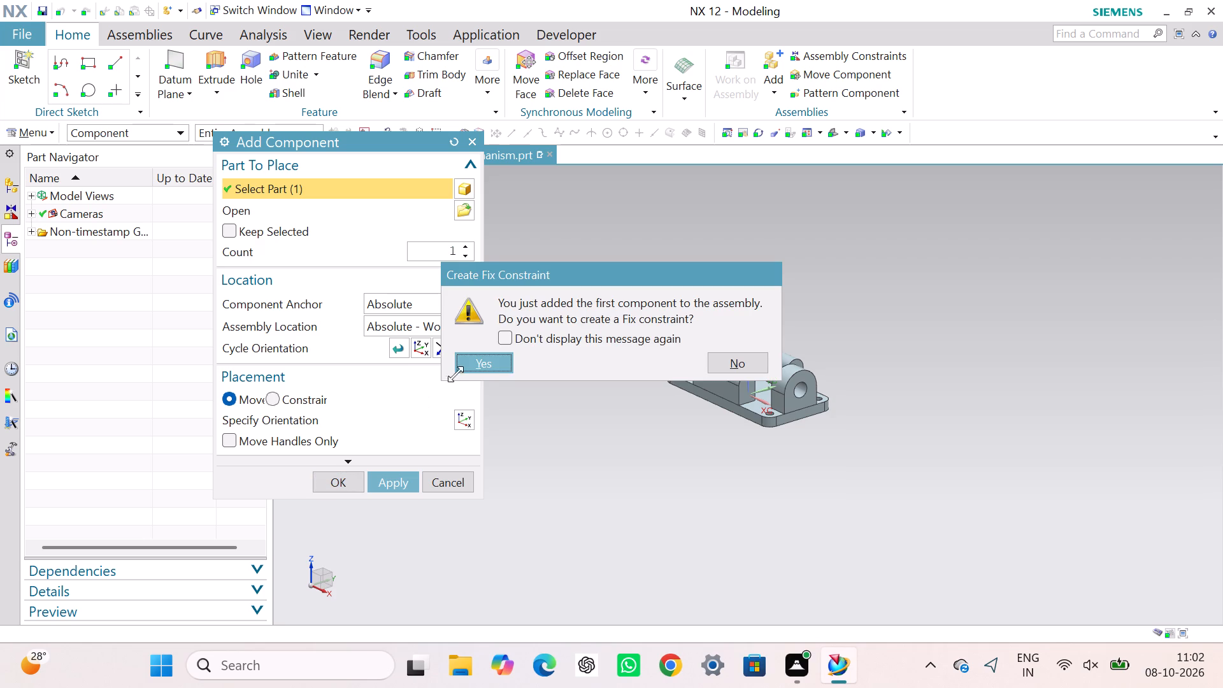
{"action": "left_click", "coordinate": [475, 367]}
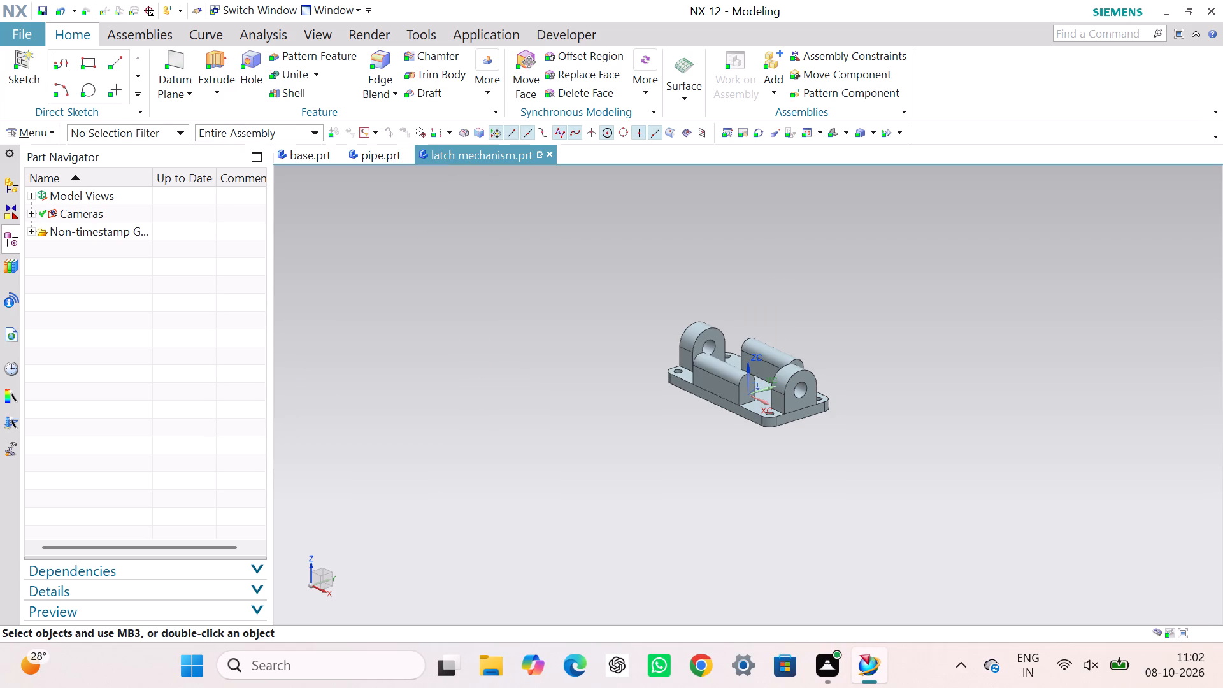
Show the degrees of freedom of the base component and inspect it from above.
{"action": "right_click", "coordinate": [703, 389]}
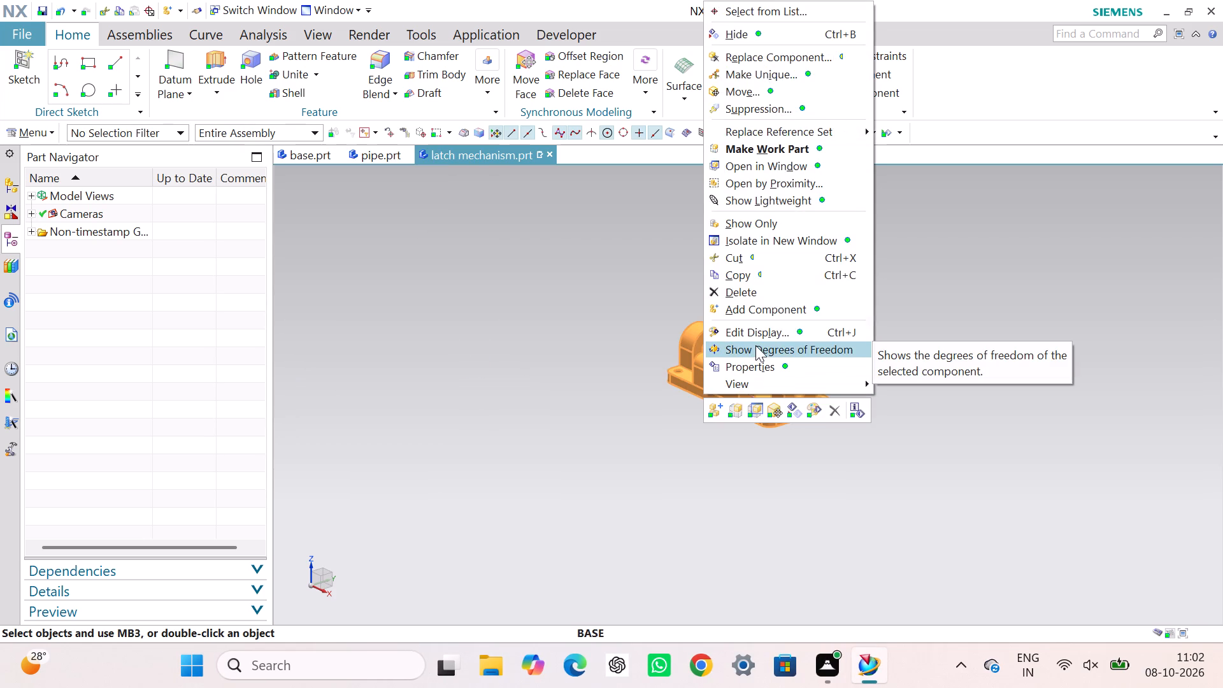
{"action": "left_click", "coordinate": [755, 345]}
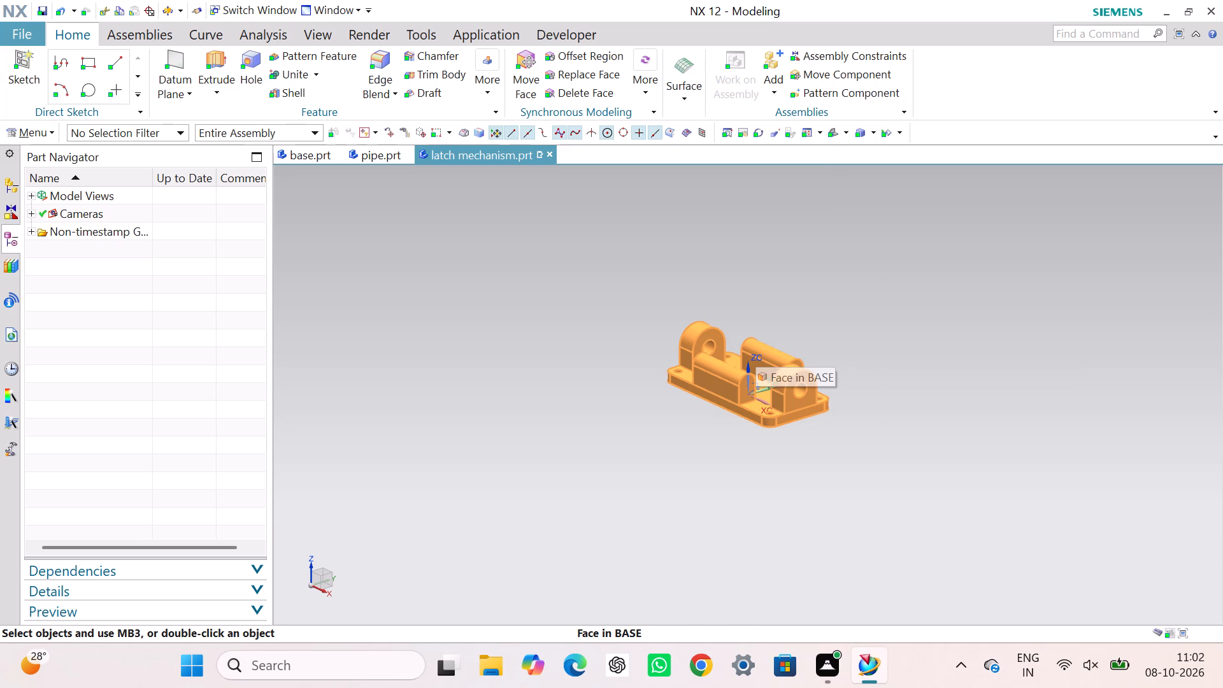
{"action": "left_click", "coordinate": [532, 358]}
{"action": "middle_click_drag", "start_coordinate": [577, 364], "coordinate": [580, 406]}
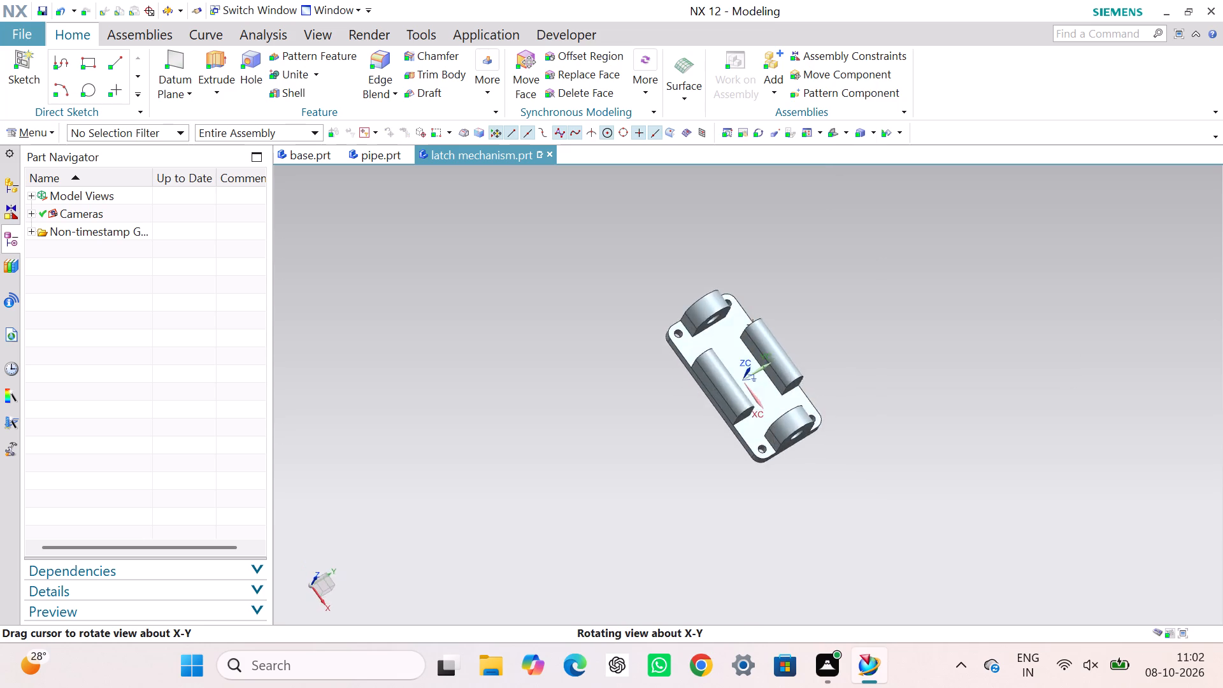
{"action": "middle_click_drag", "start_coordinate": [580, 406], "coordinate": [577, 398]}
{"action": "left_click", "coordinate": [571, 382]}
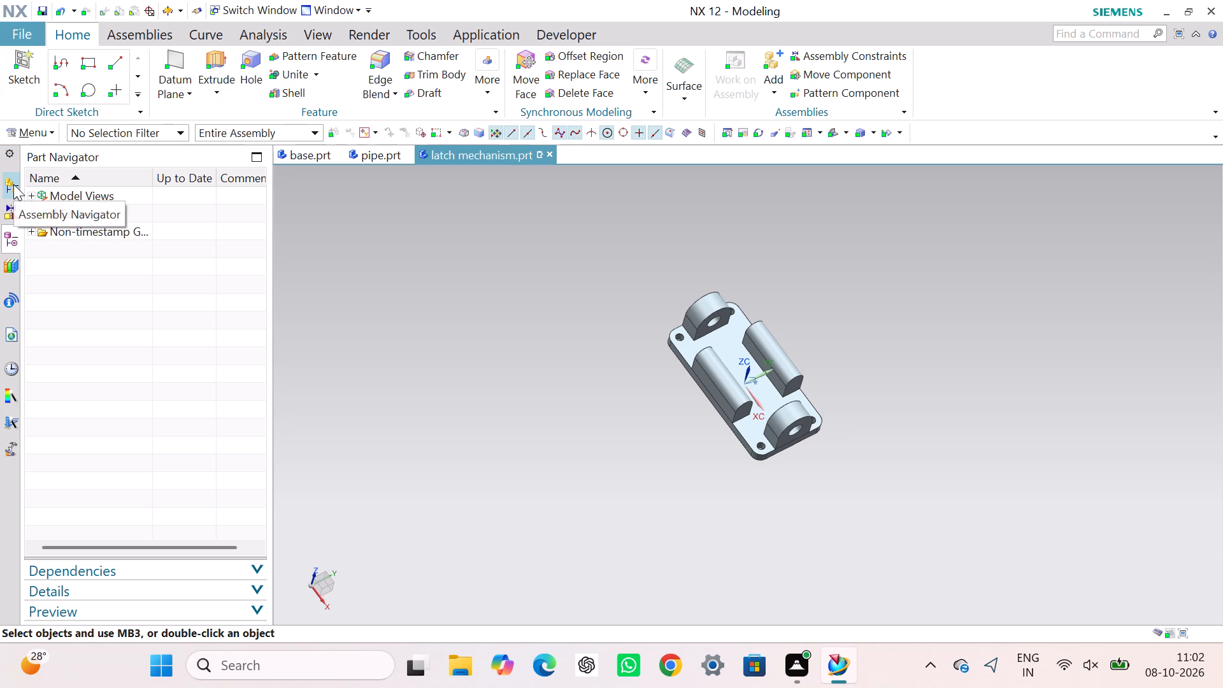
Display the Assembly Navigator and open the options for its component list.
{"action": "left_click", "coordinate": [13, 184]}
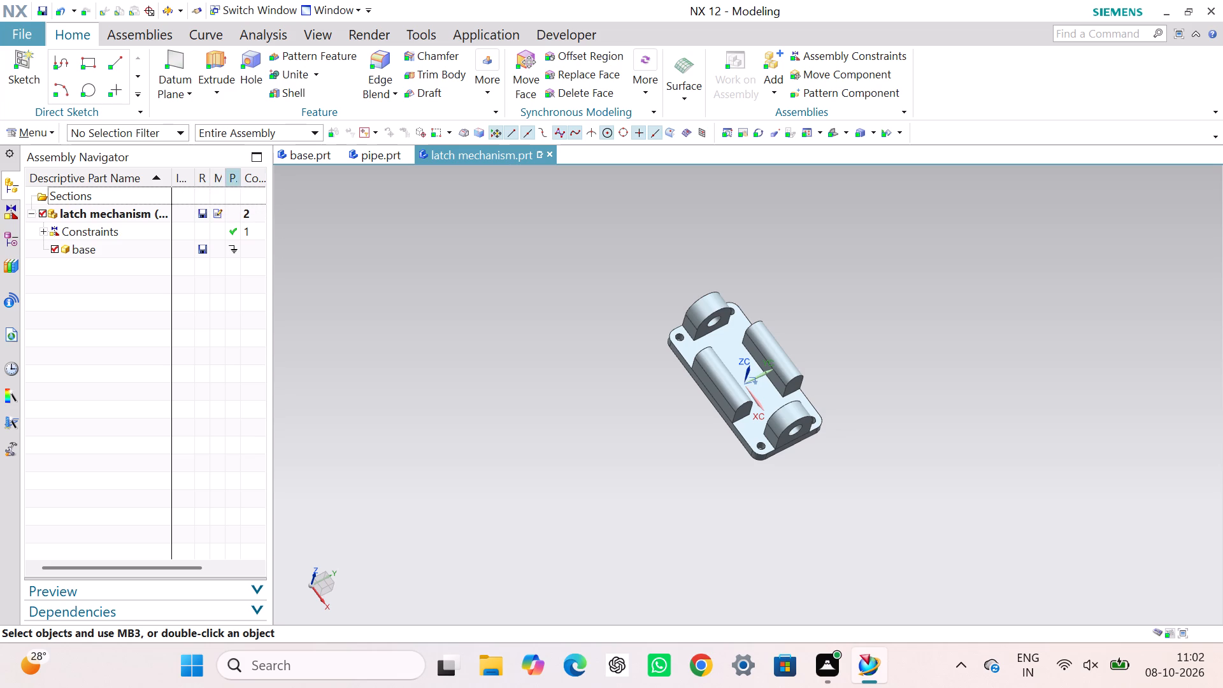
{"action": "right_click", "coordinate": [192, 169]}
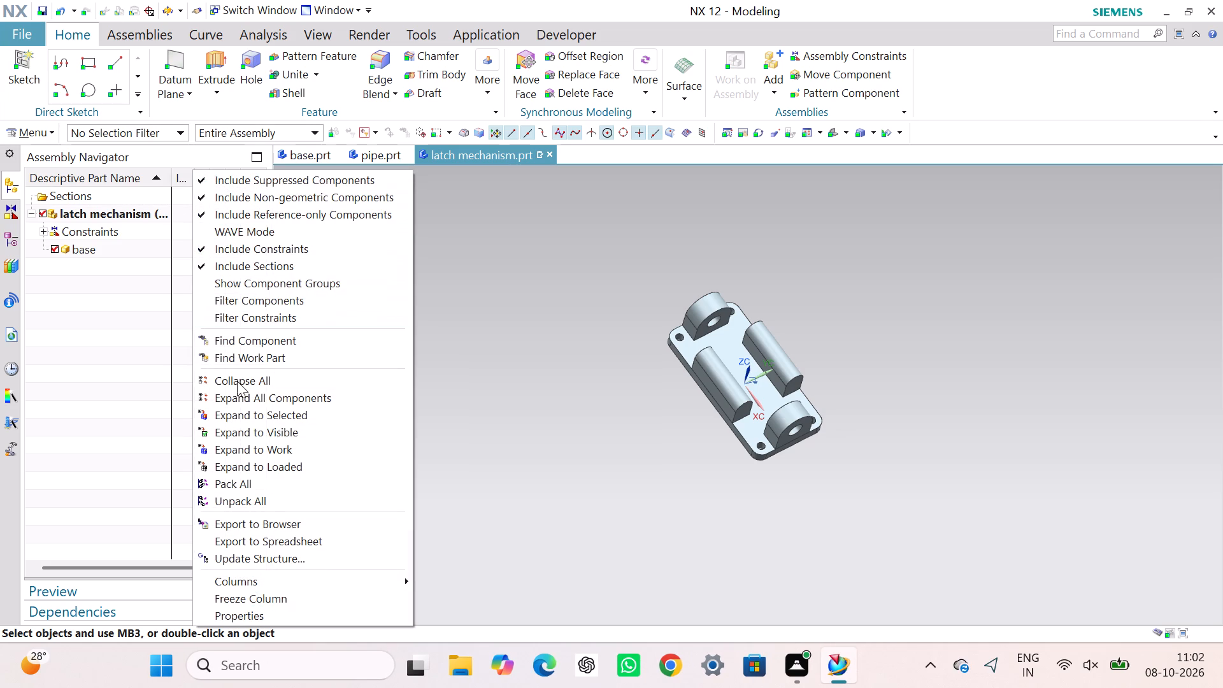
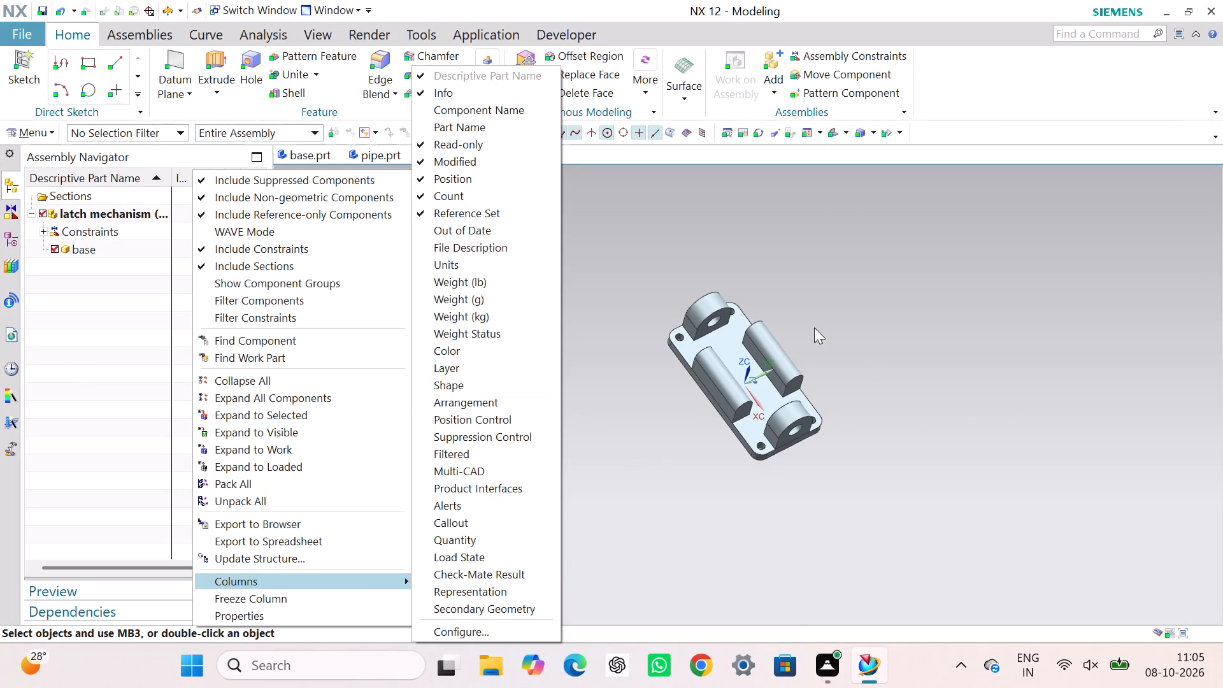
Show the degrees of freedom of the base component, then clear the selection.
{"action": "left_click", "coordinate": [650, 233]}
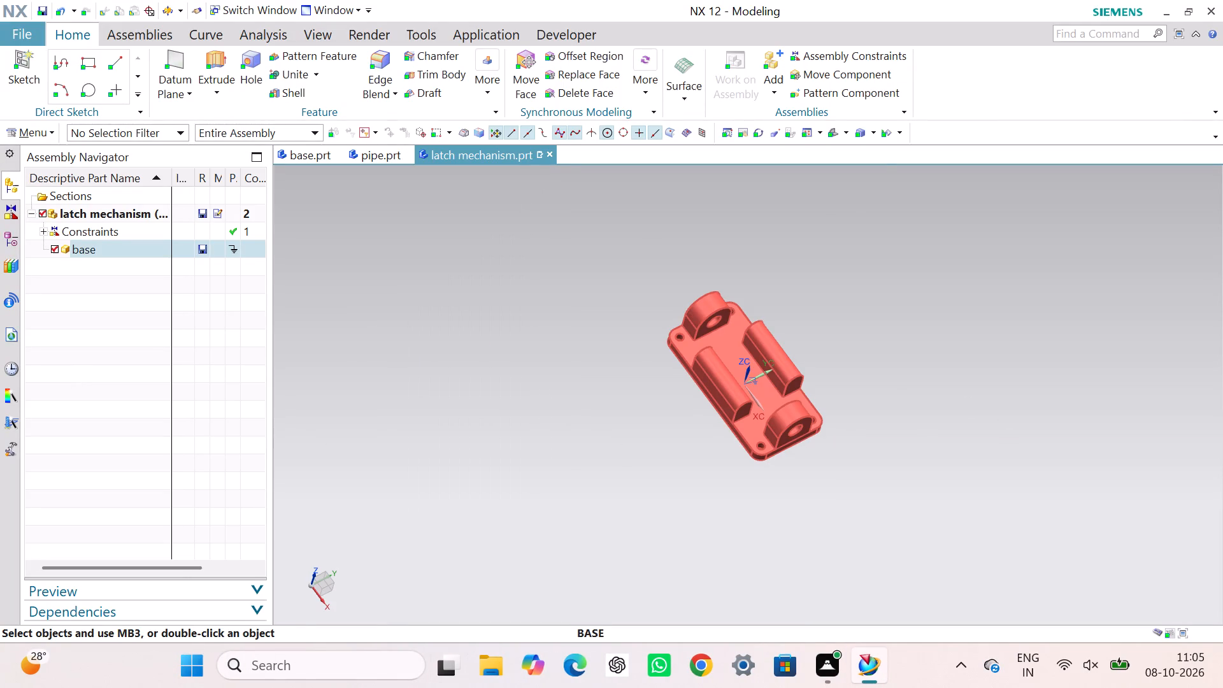
{"action": "right_click", "coordinate": [719, 394]}
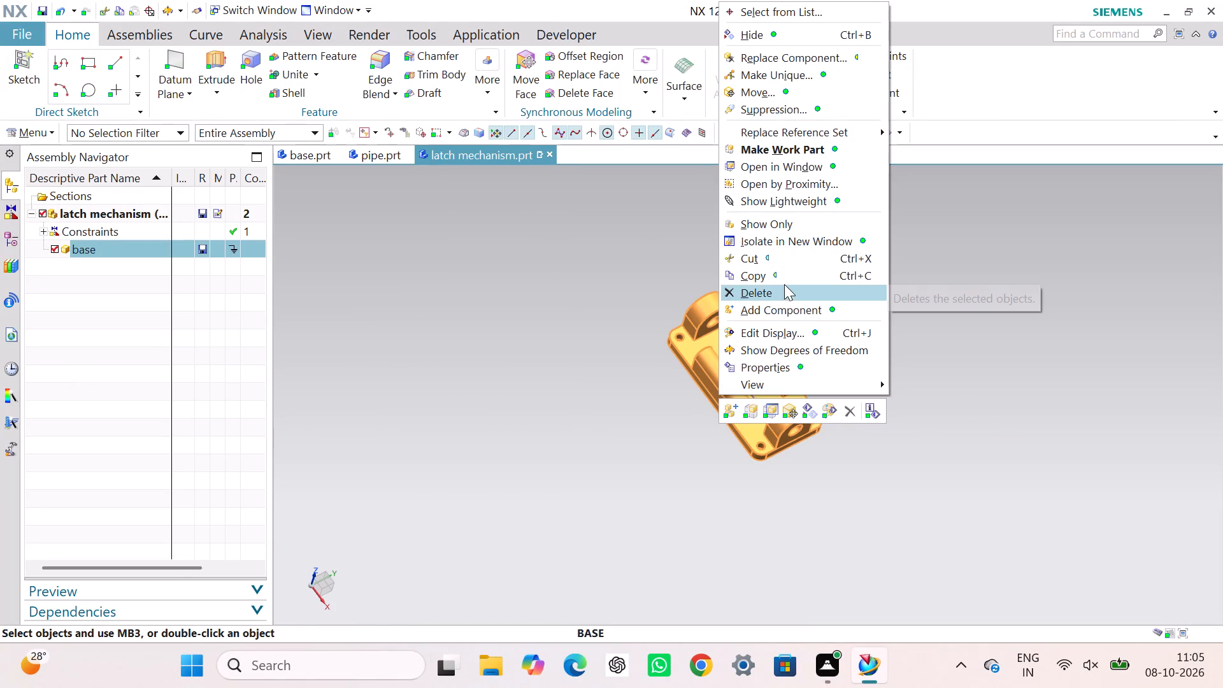
{"action": "left_click", "coordinate": [817, 345]}
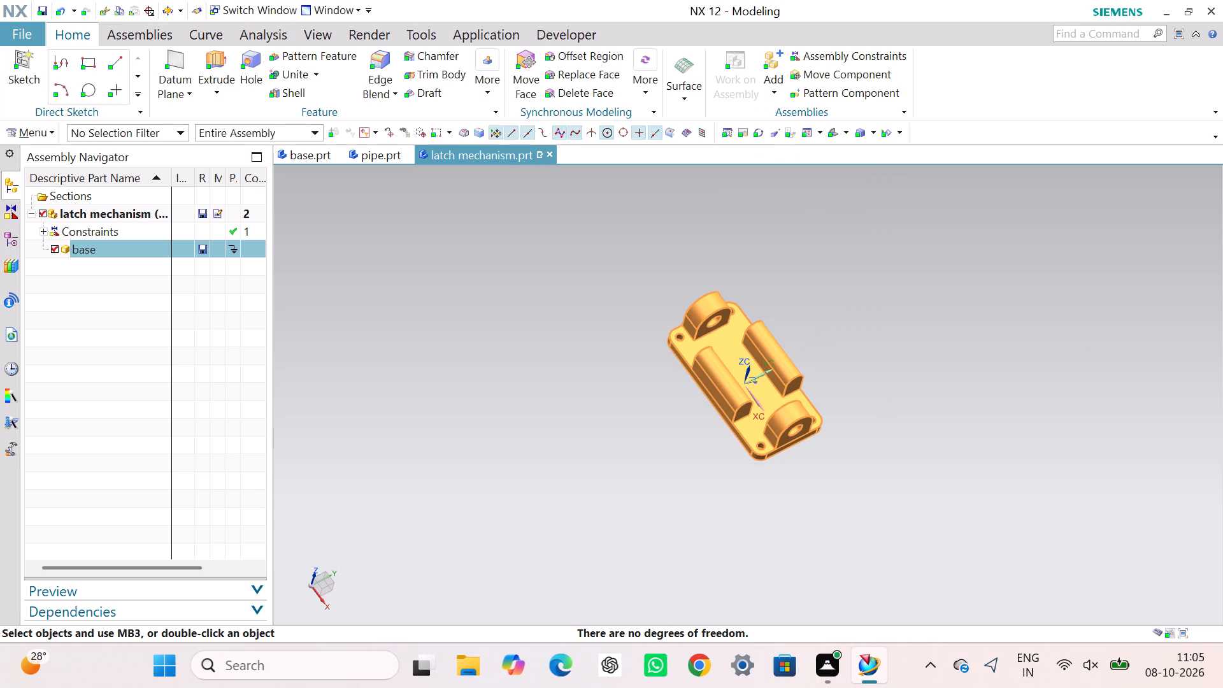
{"action": "left_click", "coordinate": [601, 401]}
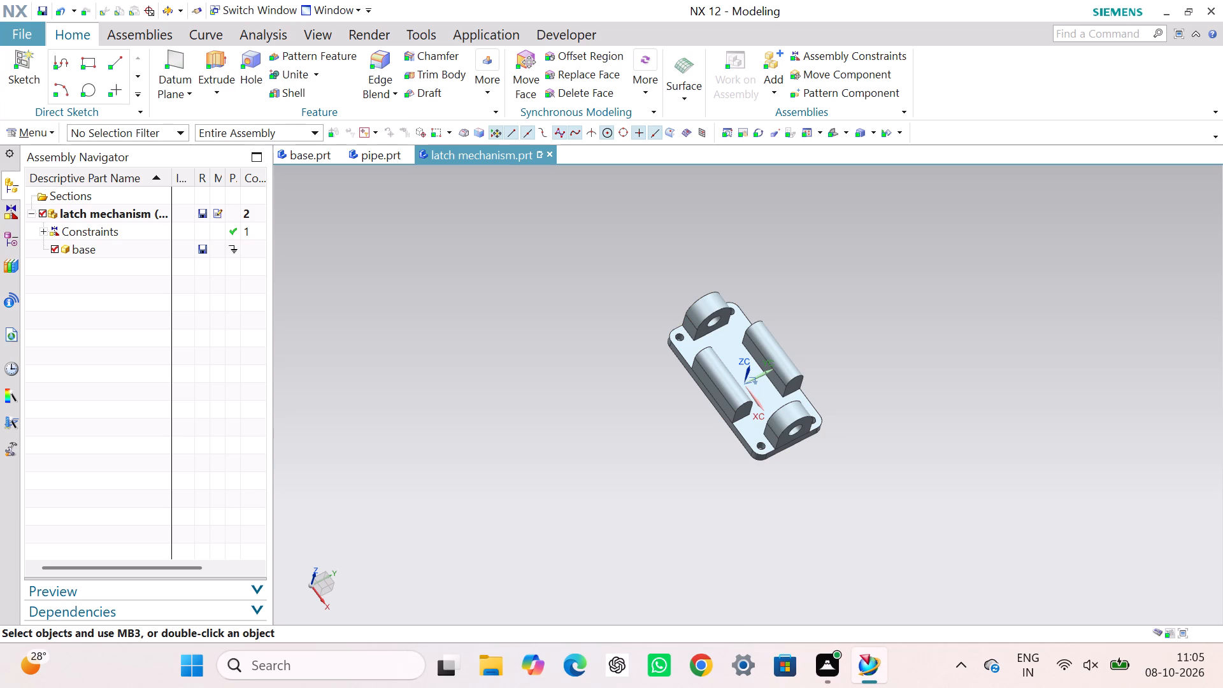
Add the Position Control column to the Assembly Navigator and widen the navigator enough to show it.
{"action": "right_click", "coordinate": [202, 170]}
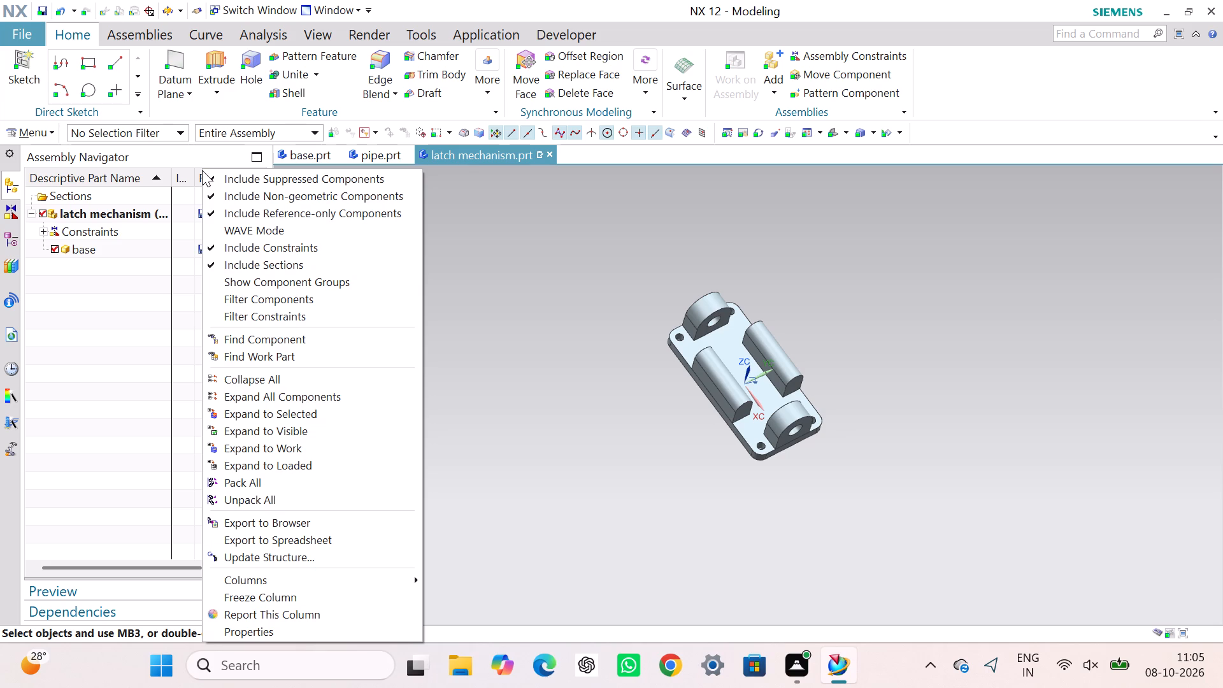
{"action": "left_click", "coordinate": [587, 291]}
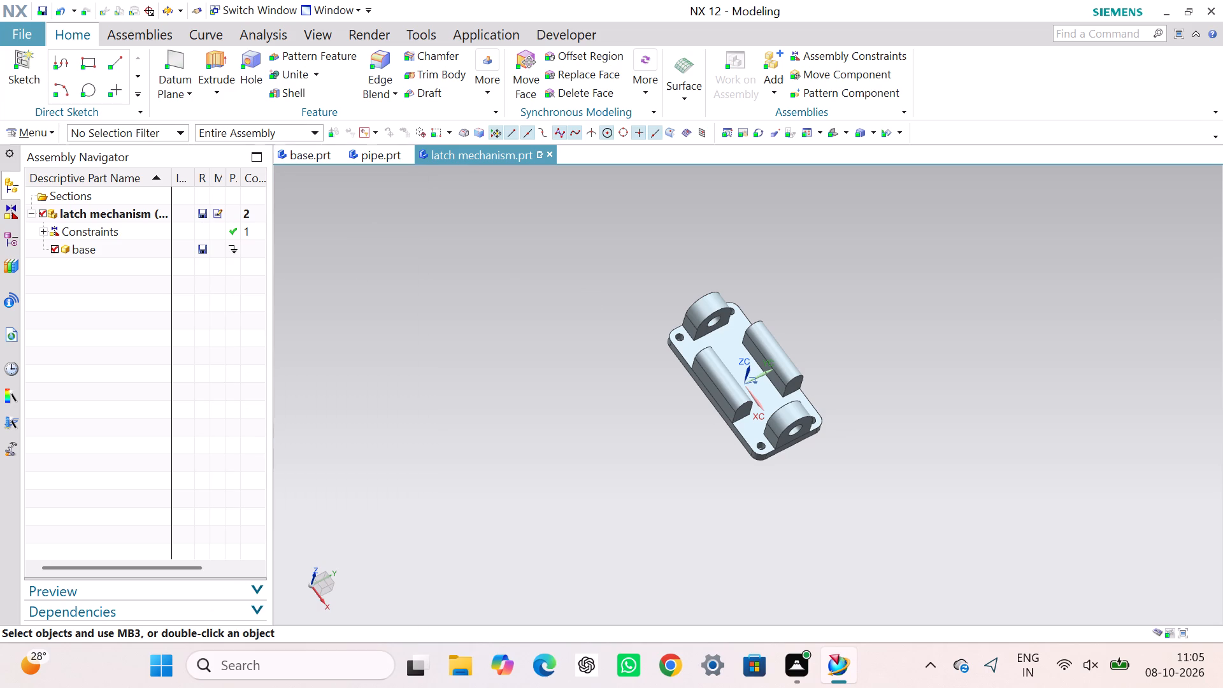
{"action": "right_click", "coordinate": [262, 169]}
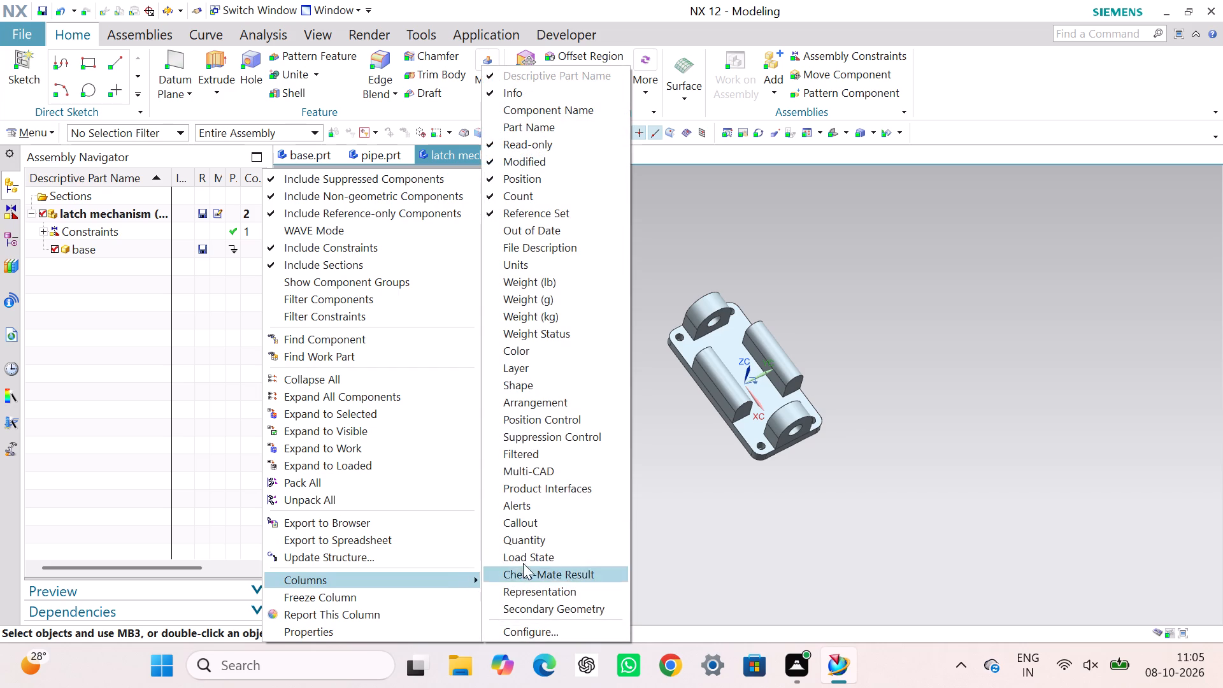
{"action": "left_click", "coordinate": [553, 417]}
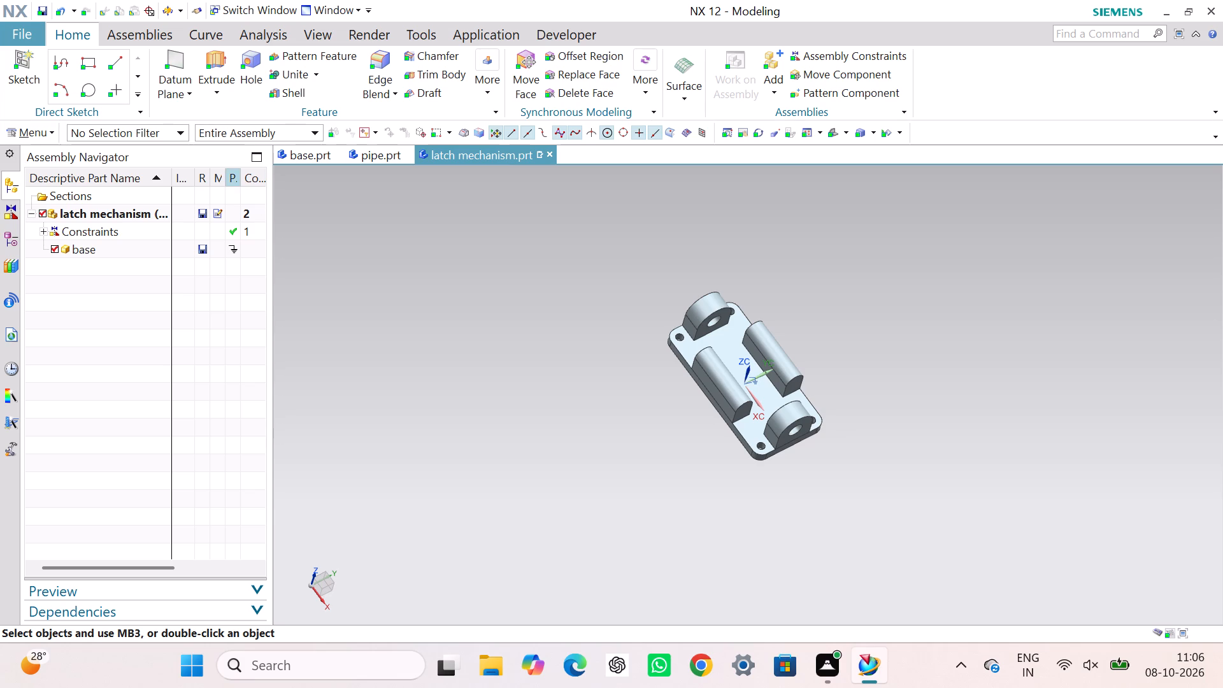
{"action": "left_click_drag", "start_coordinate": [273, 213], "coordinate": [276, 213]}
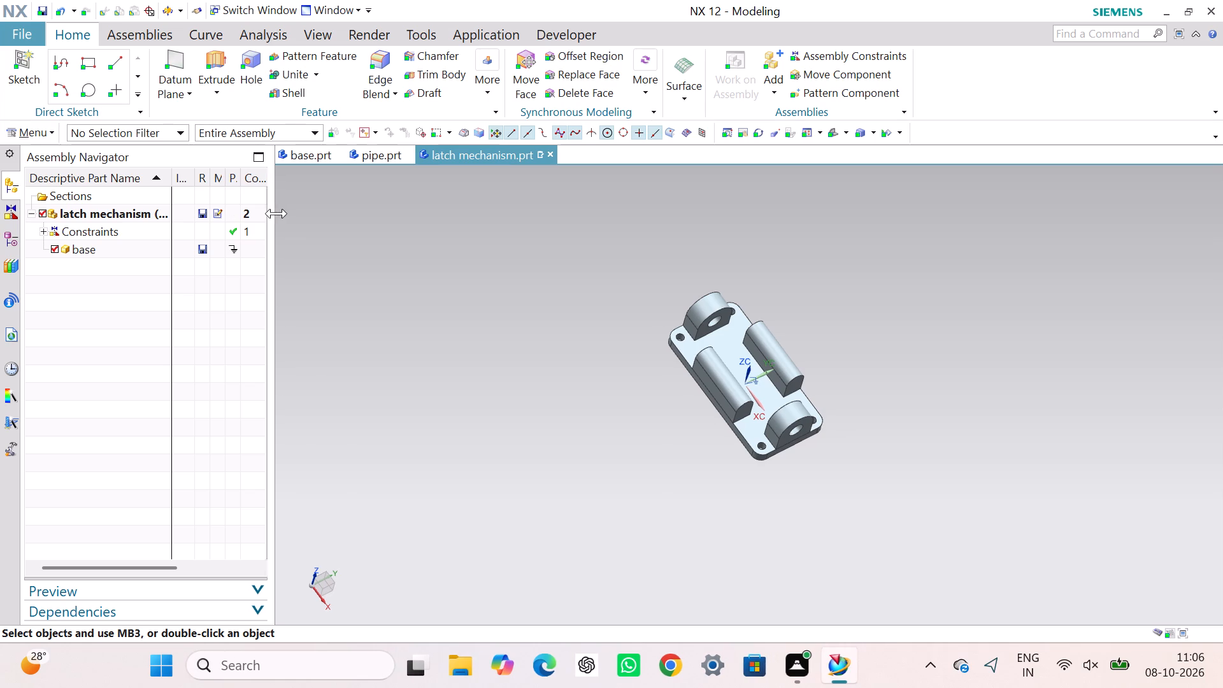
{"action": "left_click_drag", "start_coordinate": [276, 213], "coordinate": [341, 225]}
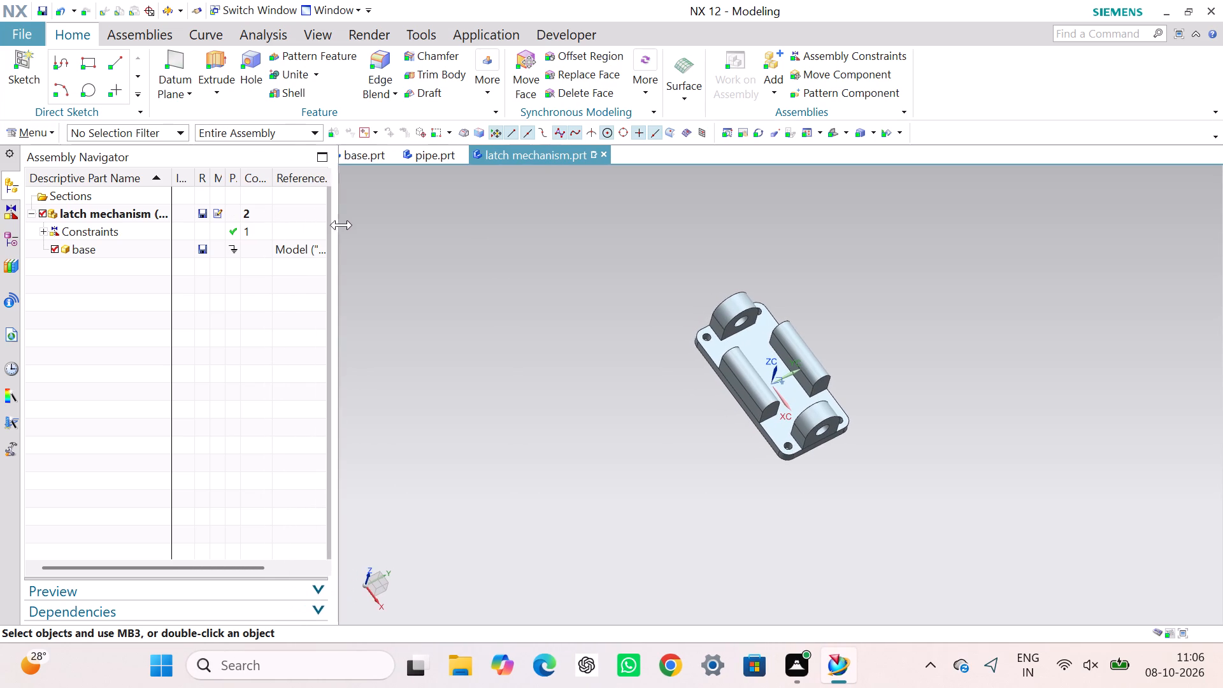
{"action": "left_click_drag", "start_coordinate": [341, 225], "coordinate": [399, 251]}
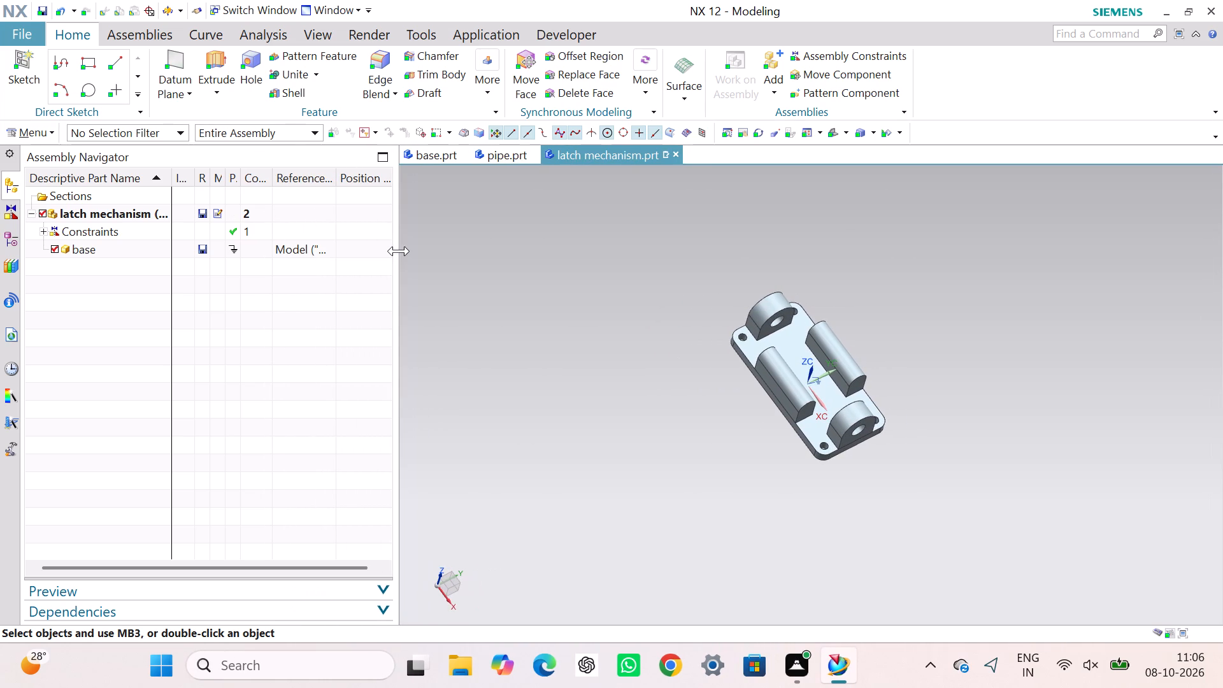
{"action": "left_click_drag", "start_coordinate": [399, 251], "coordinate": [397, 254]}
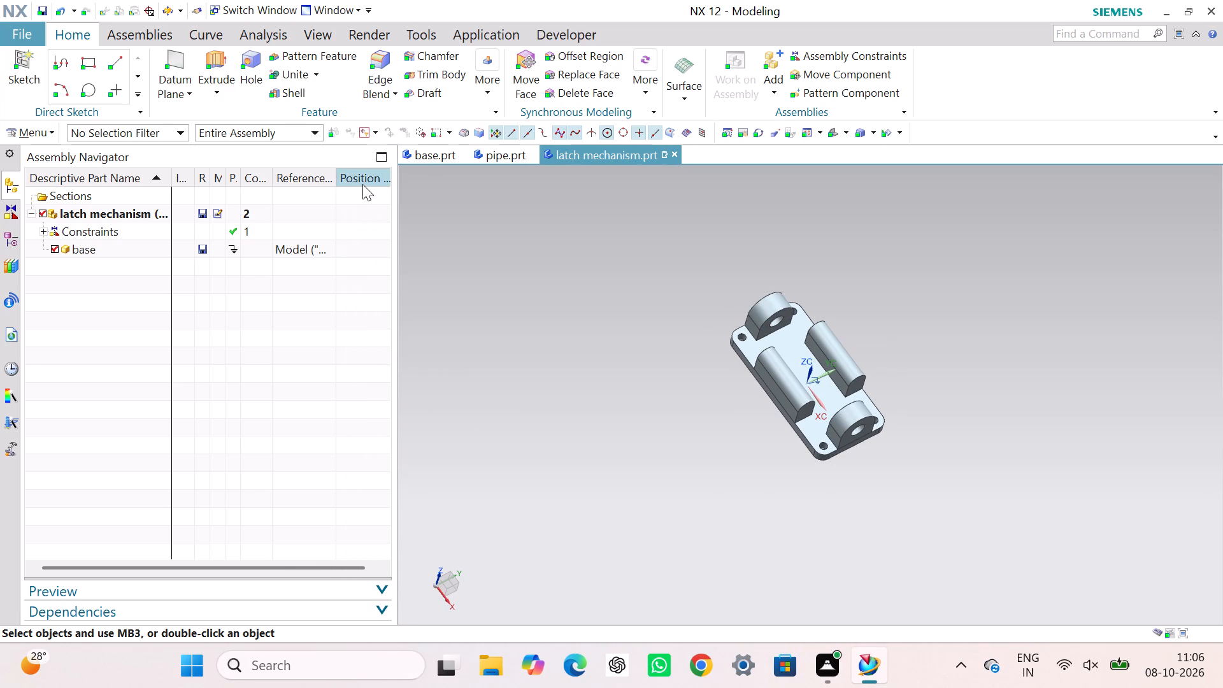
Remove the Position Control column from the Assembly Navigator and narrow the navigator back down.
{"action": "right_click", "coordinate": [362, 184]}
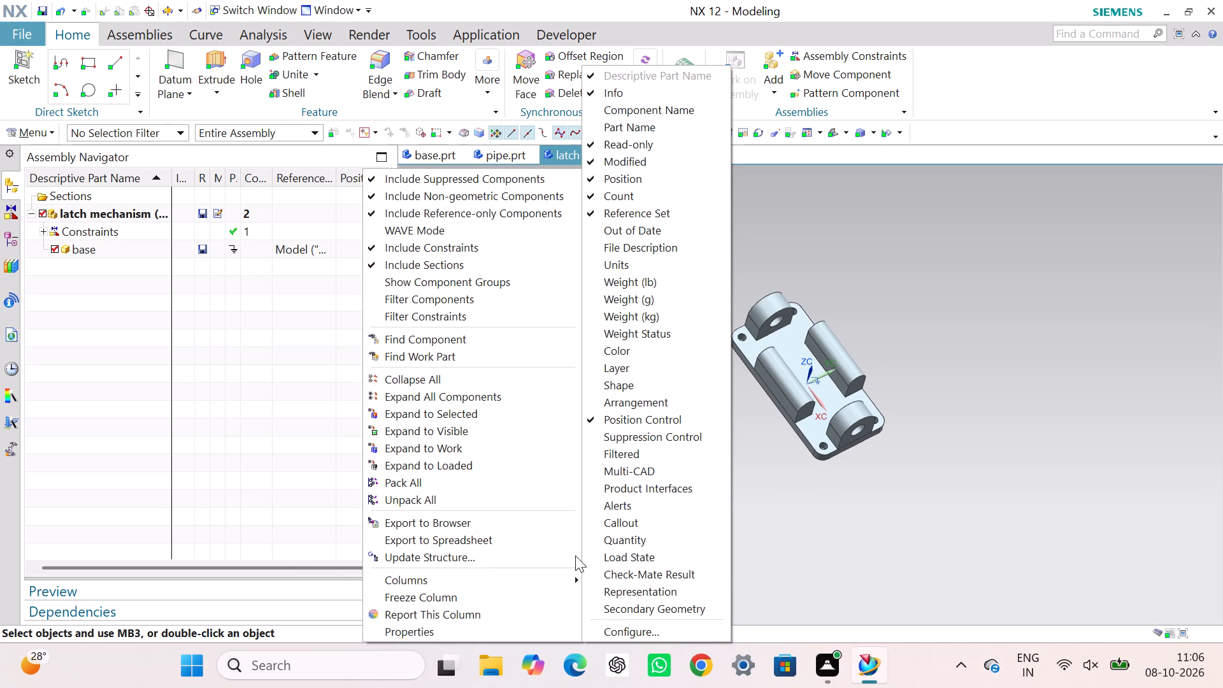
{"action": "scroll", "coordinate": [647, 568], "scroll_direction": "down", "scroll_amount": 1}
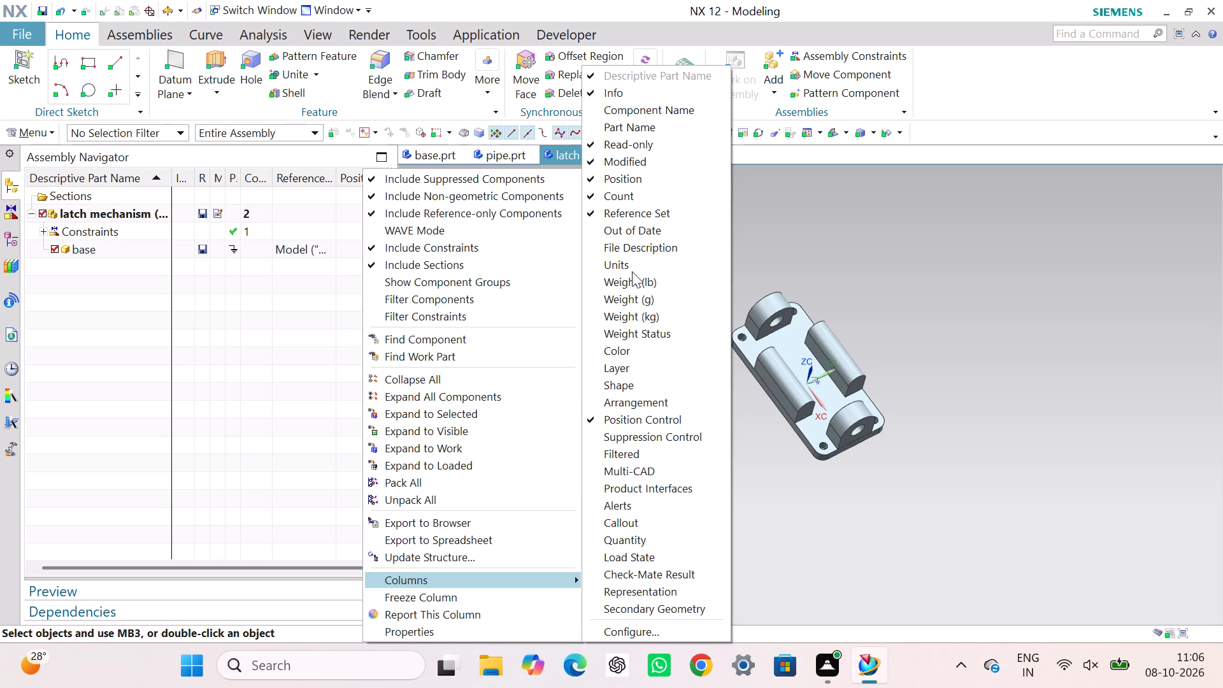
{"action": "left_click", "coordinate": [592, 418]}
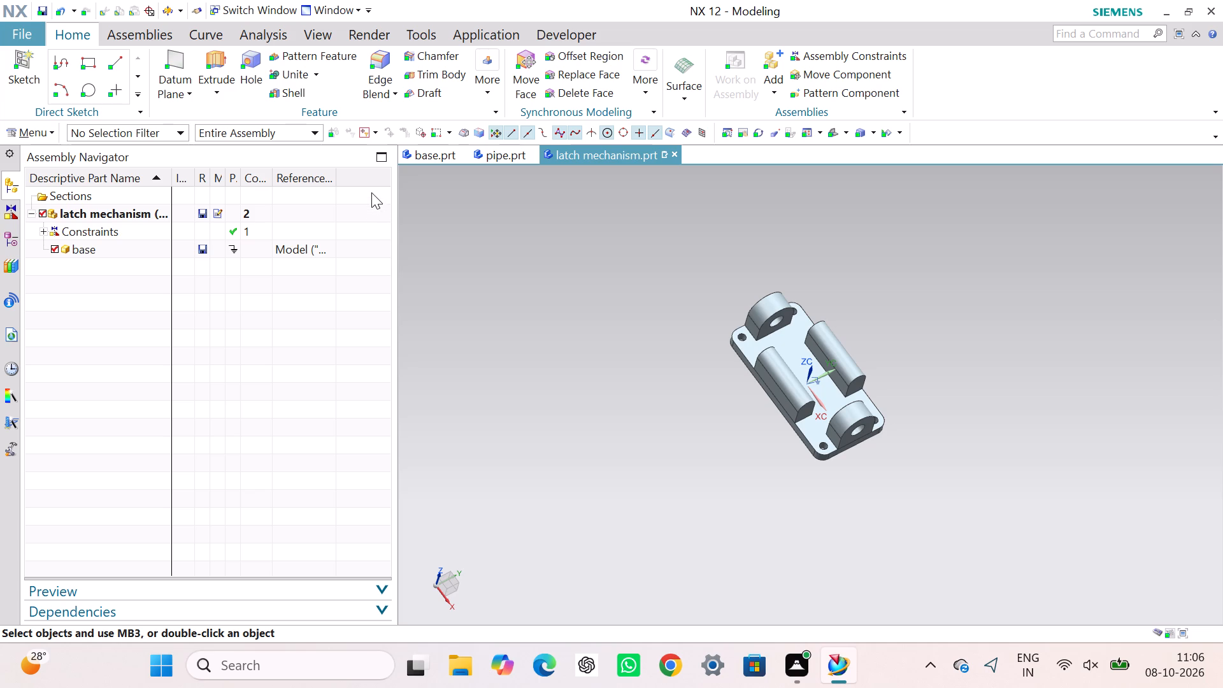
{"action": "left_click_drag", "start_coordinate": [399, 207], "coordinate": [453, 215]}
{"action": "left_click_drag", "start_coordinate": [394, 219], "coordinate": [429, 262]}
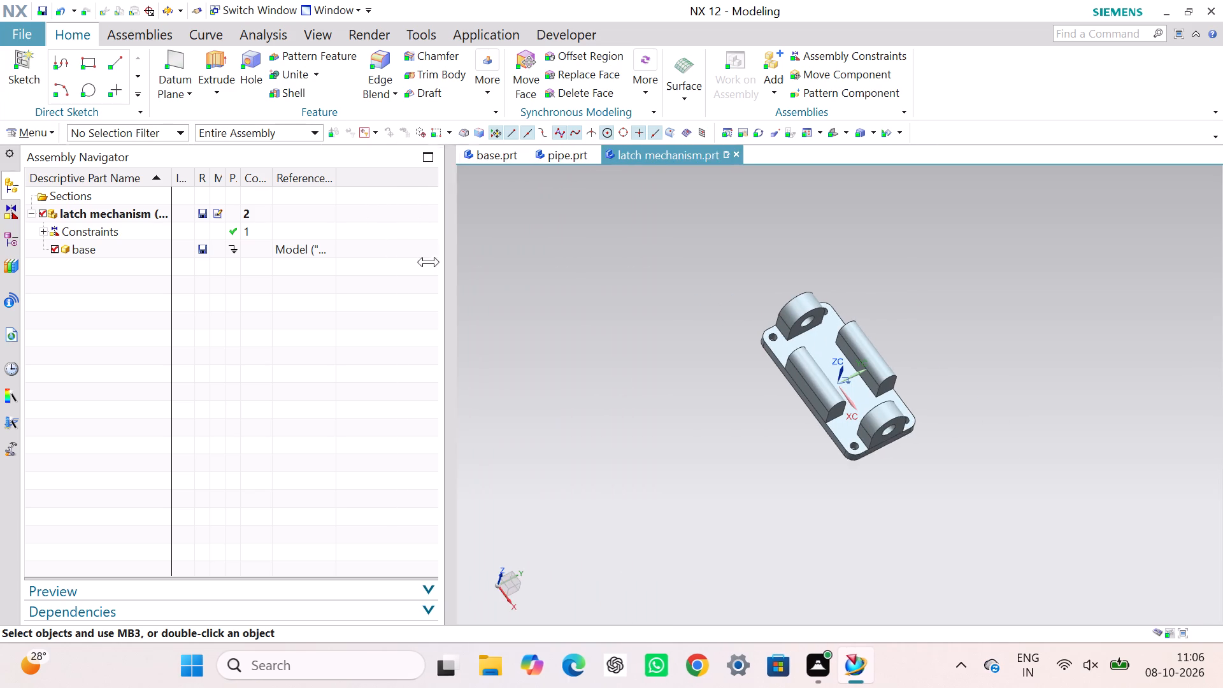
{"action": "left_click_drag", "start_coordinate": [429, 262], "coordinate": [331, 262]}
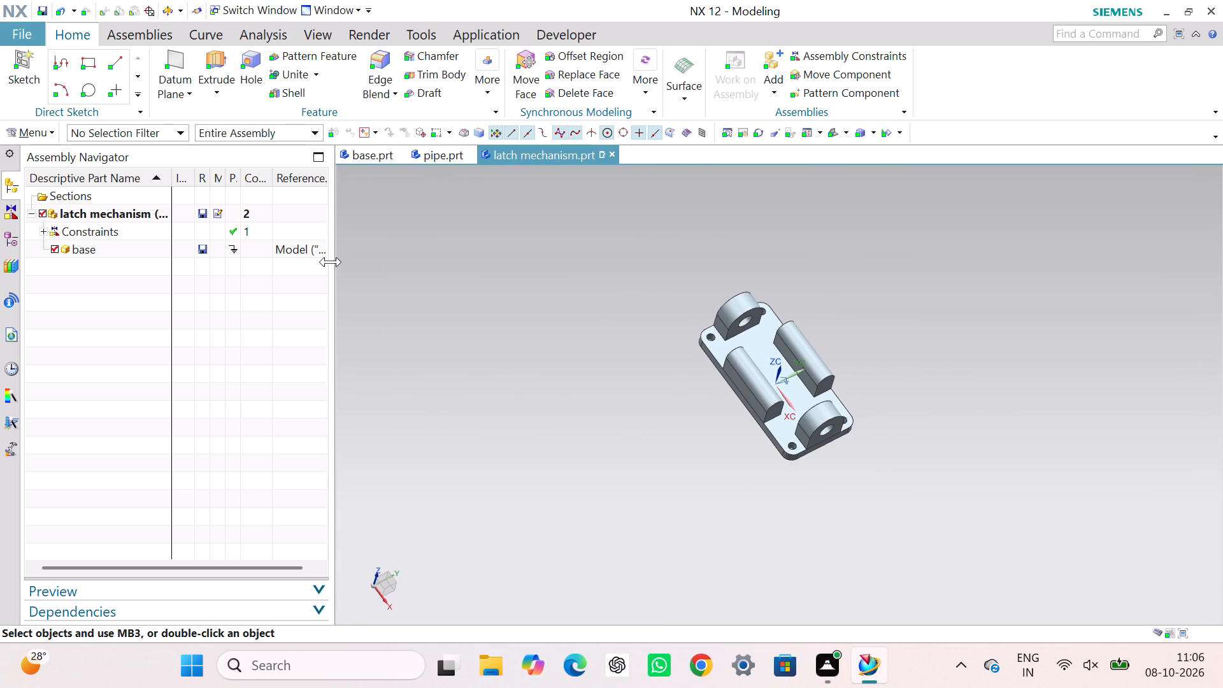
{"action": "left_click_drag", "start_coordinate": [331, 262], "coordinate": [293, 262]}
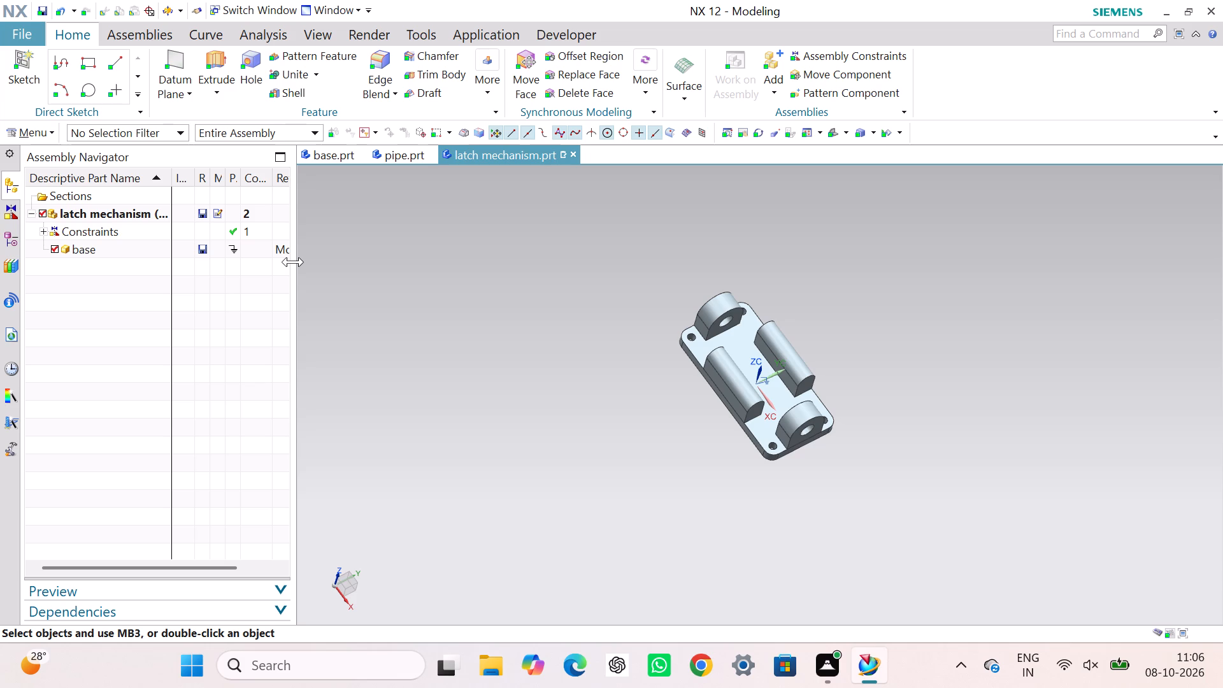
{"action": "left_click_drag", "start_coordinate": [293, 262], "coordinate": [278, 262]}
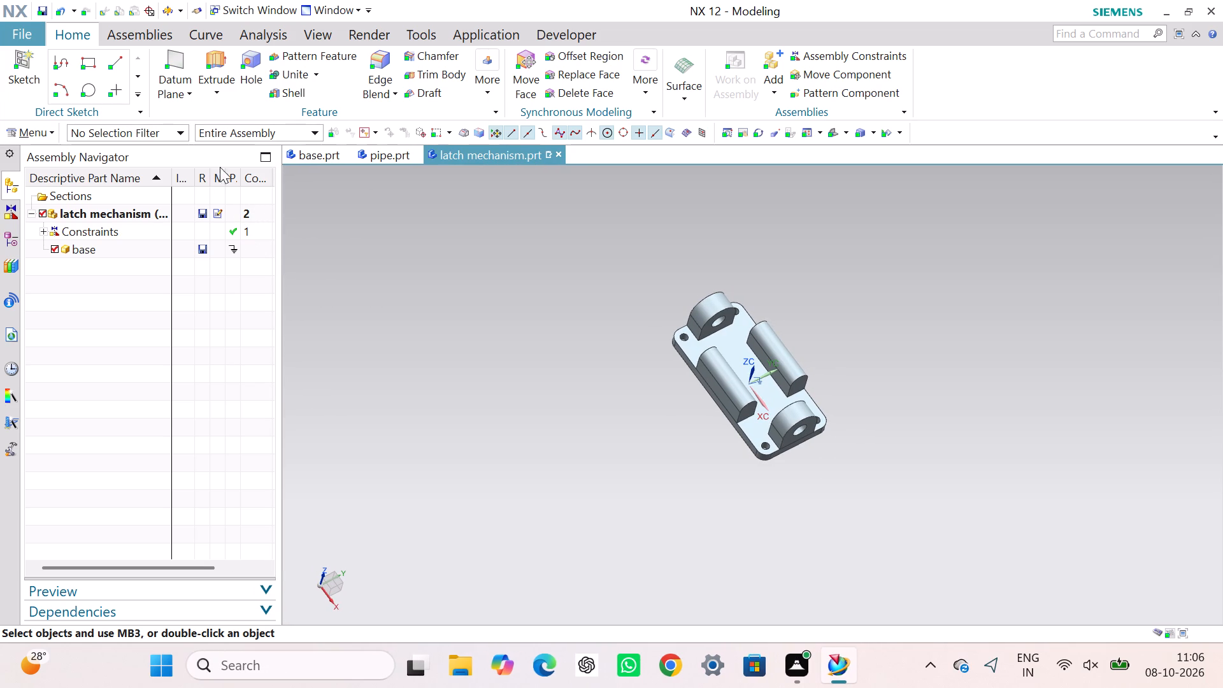
Widen the Position column slightly in the Assembly Navigator and check the position status of the base.
{"action": "left_click_drag", "start_coordinate": [240, 170], "coordinate": [248, 171]}
{"action": "left_click", "coordinate": [461, 292]}
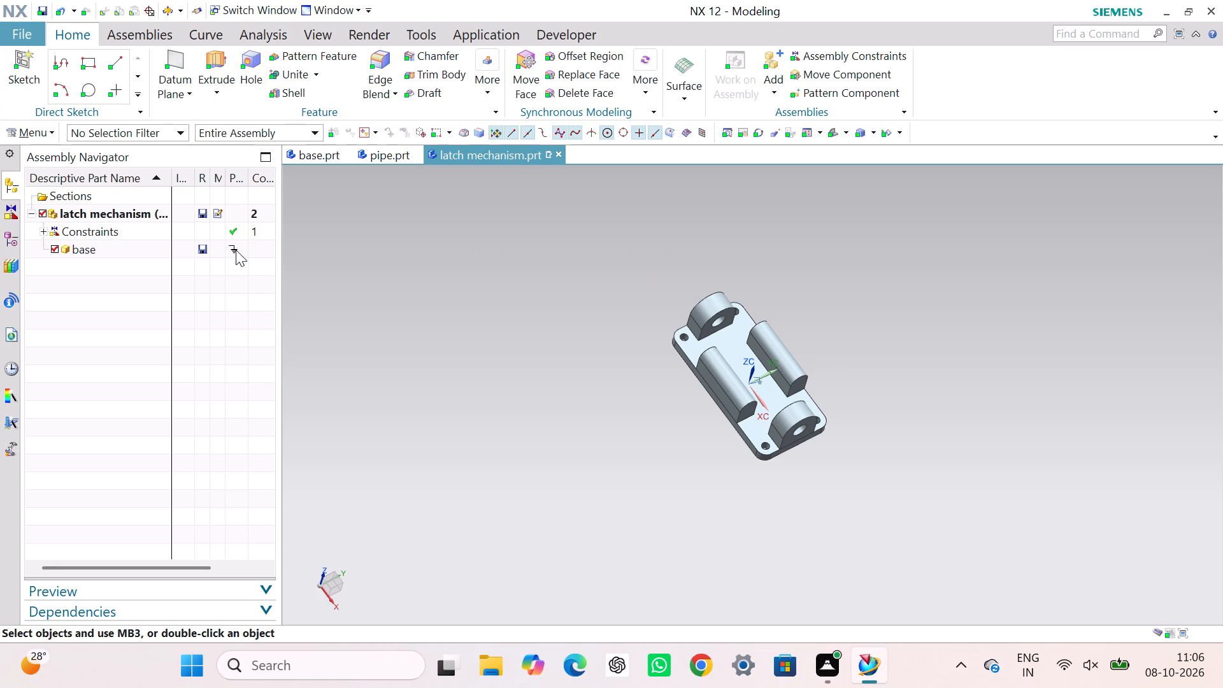
{"action": "left_click", "coordinate": [234, 250]}
{"action": "left_click", "coordinate": [431, 275]}
{"action": "left_click", "coordinate": [585, 416]}
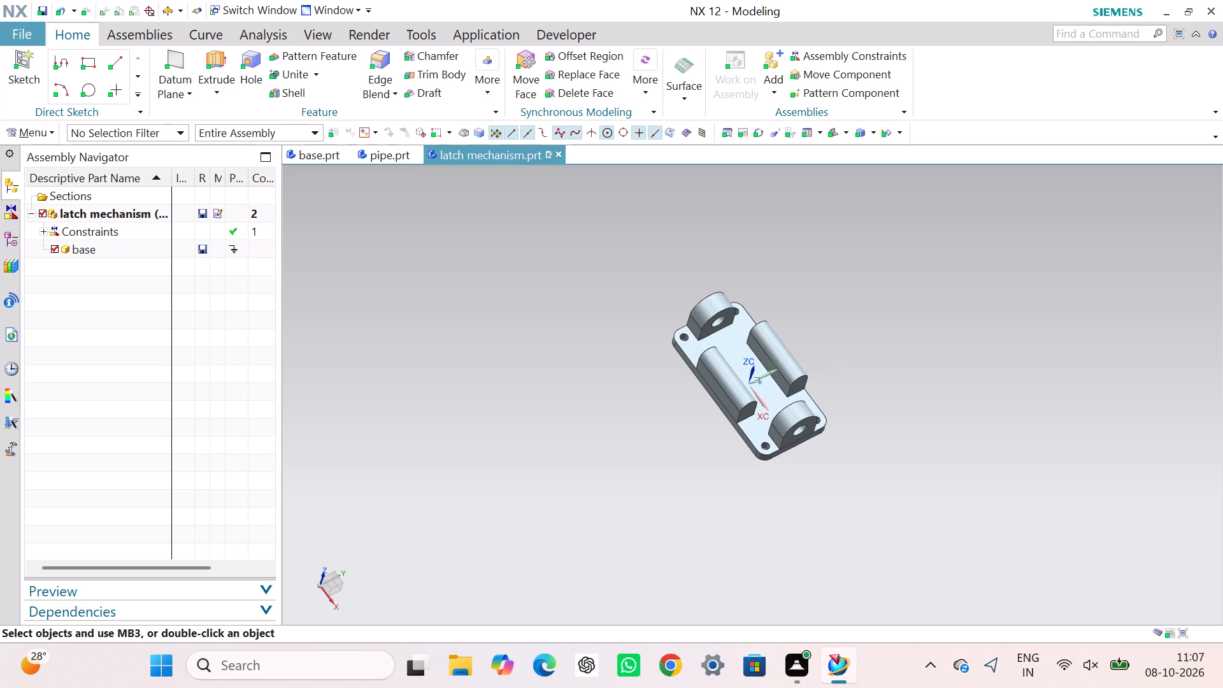
Show the degrees of freedom of the base component again from an isometric orientation.
{"action": "right_click", "coordinate": [612, 391]}
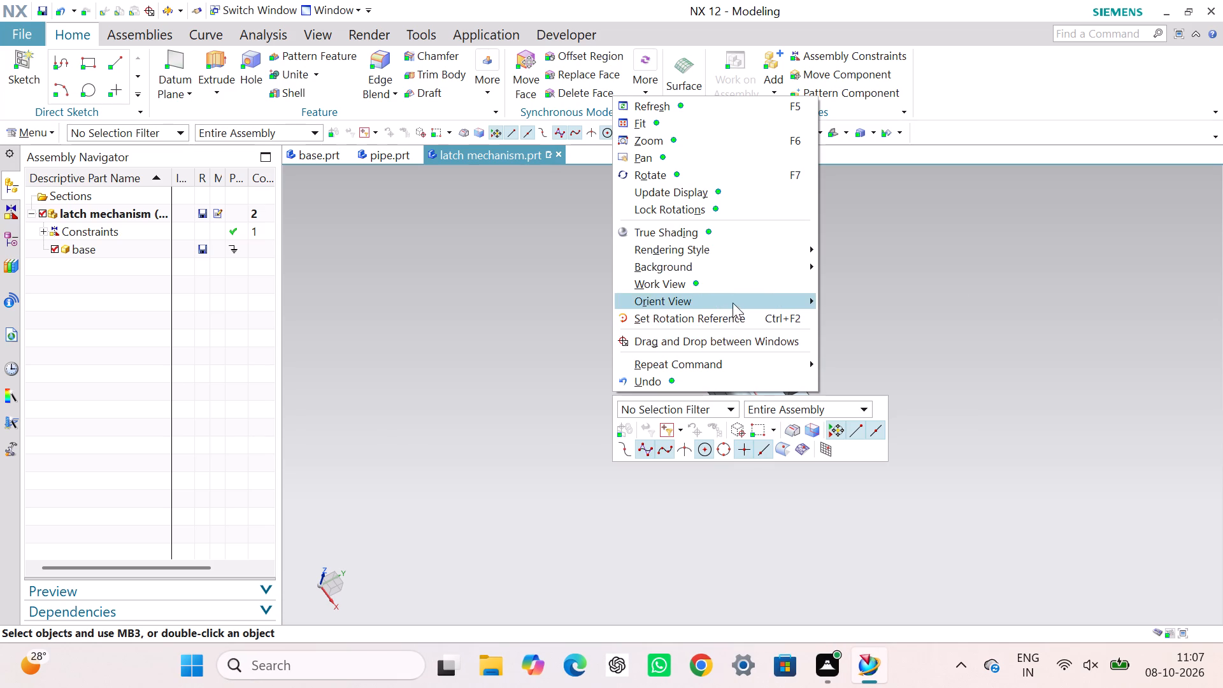
{"action": "left_click", "coordinate": [836, 317]}
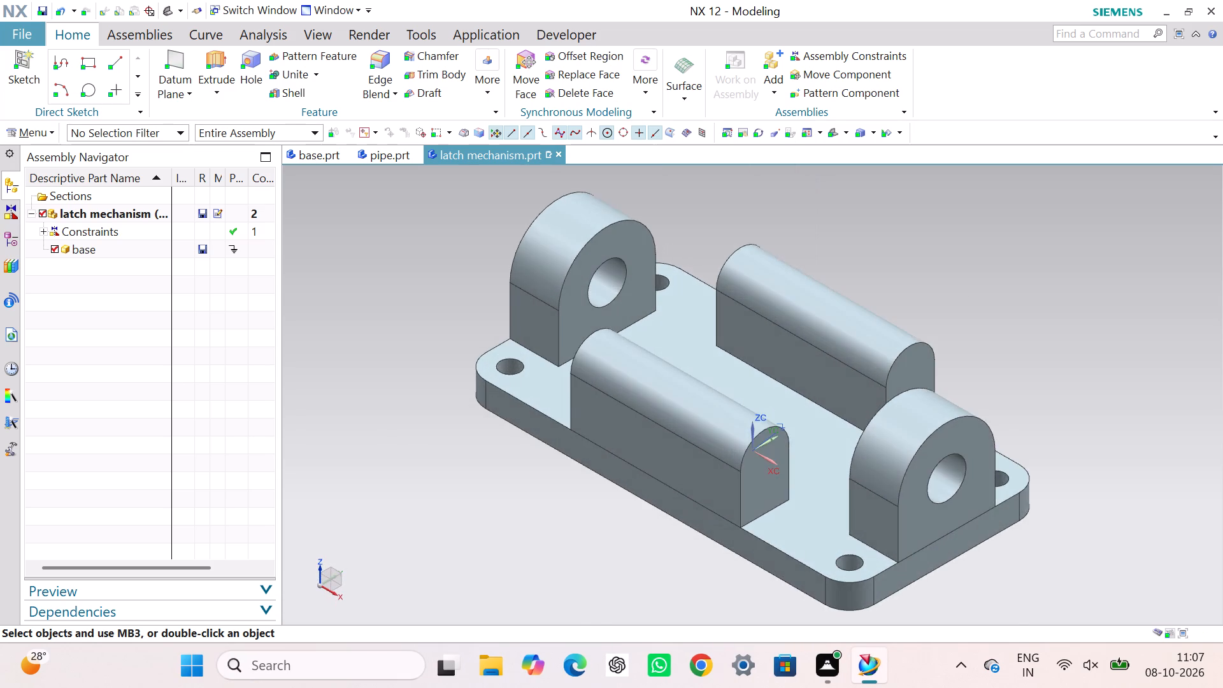
{"action": "scroll", "coordinate": [915, 392], "scroll_direction": "down", "scroll_amount": 2}
{"action": "left_click", "coordinate": [1008, 365]}
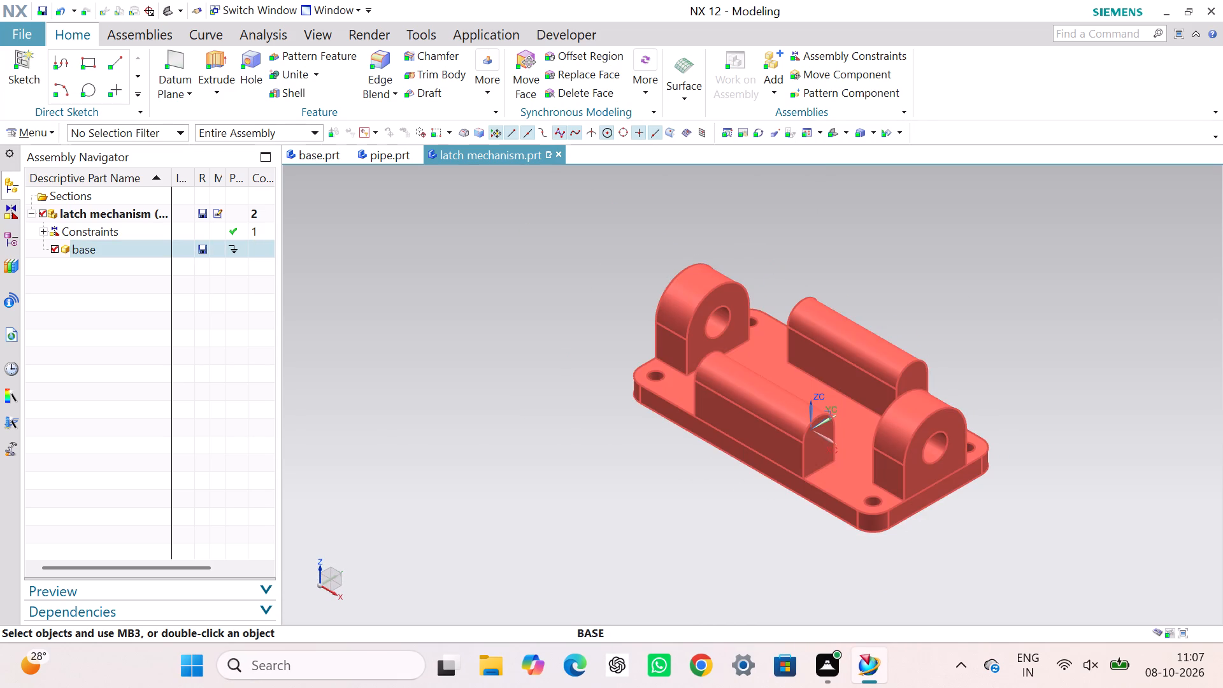
{"action": "right_click", "coordinate": [752, 357]}
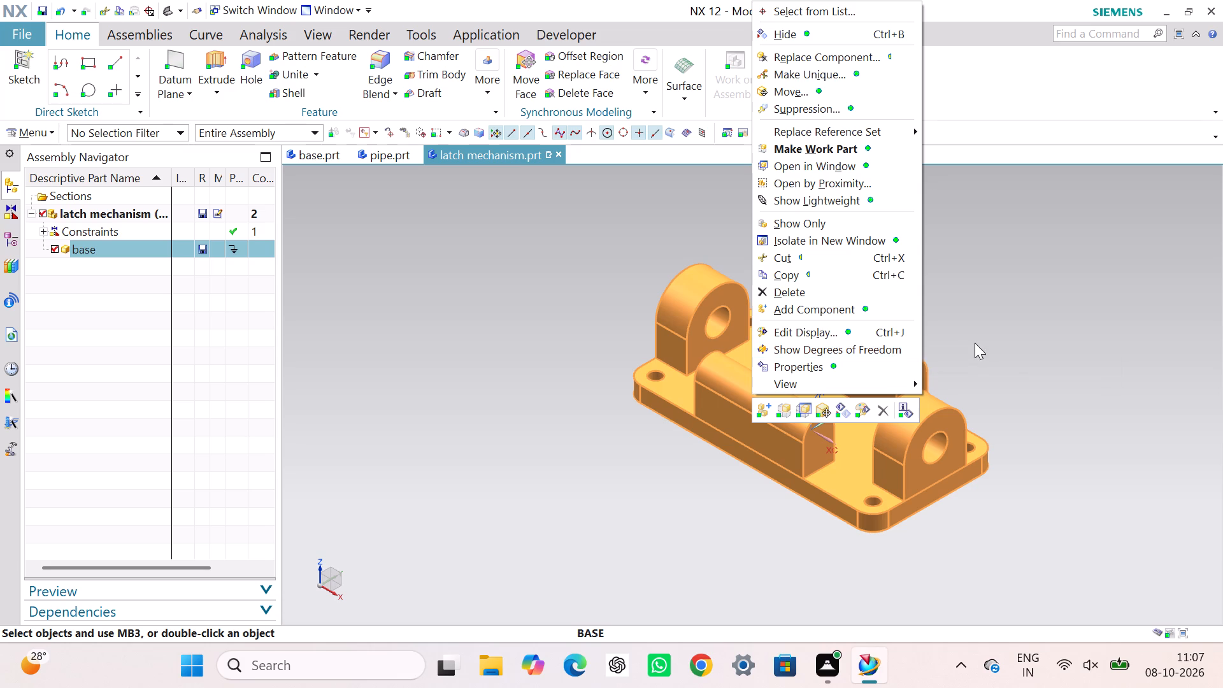
{"action": "left_click", "coordinate": [892, 352]}
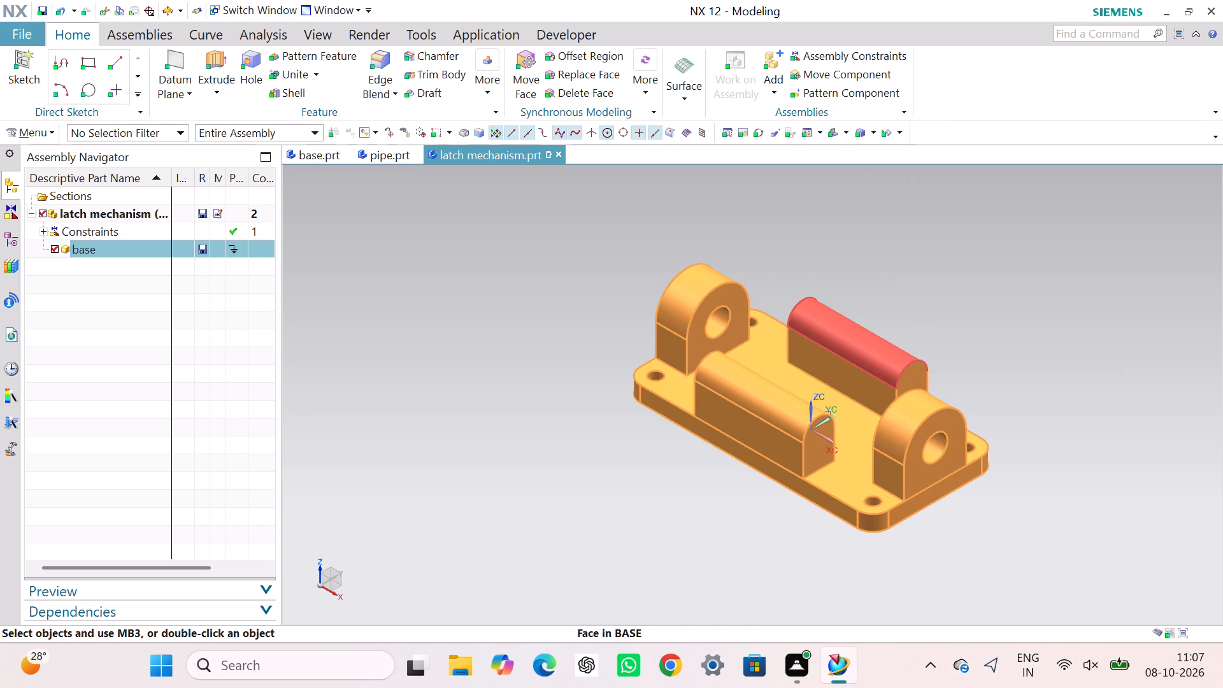
{"action": "left_click", "coordinate": [541, 400]}
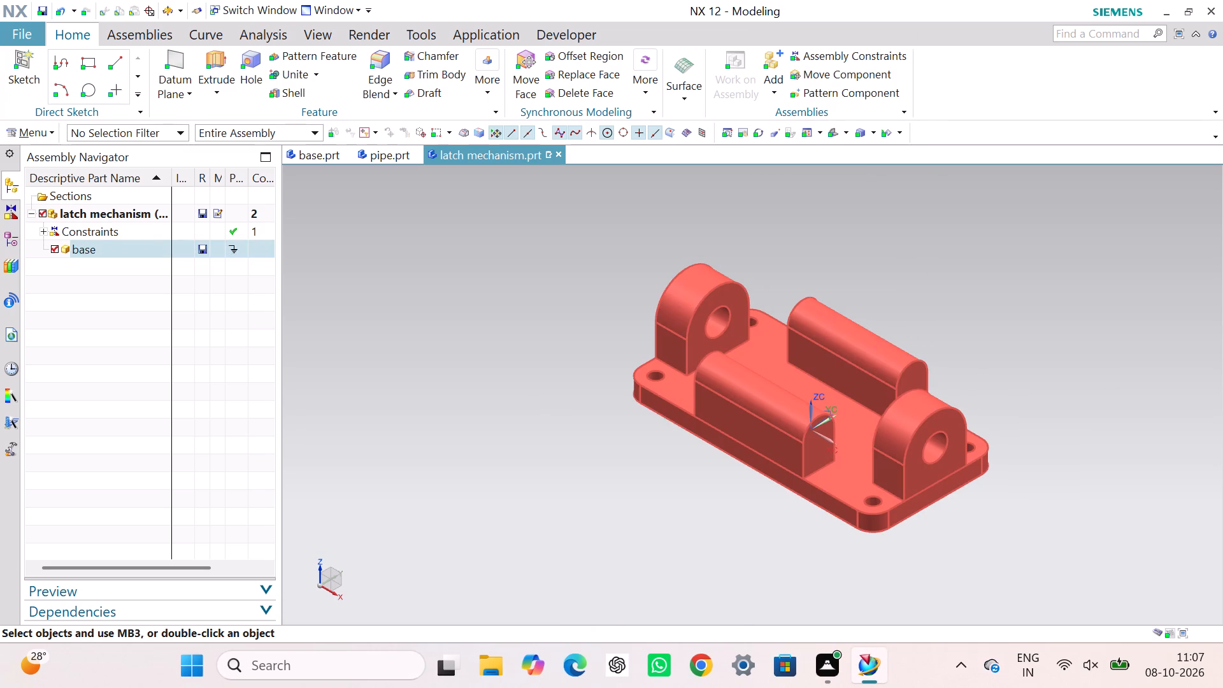
{"action": "right_click", "coordinate": [669, 413]}
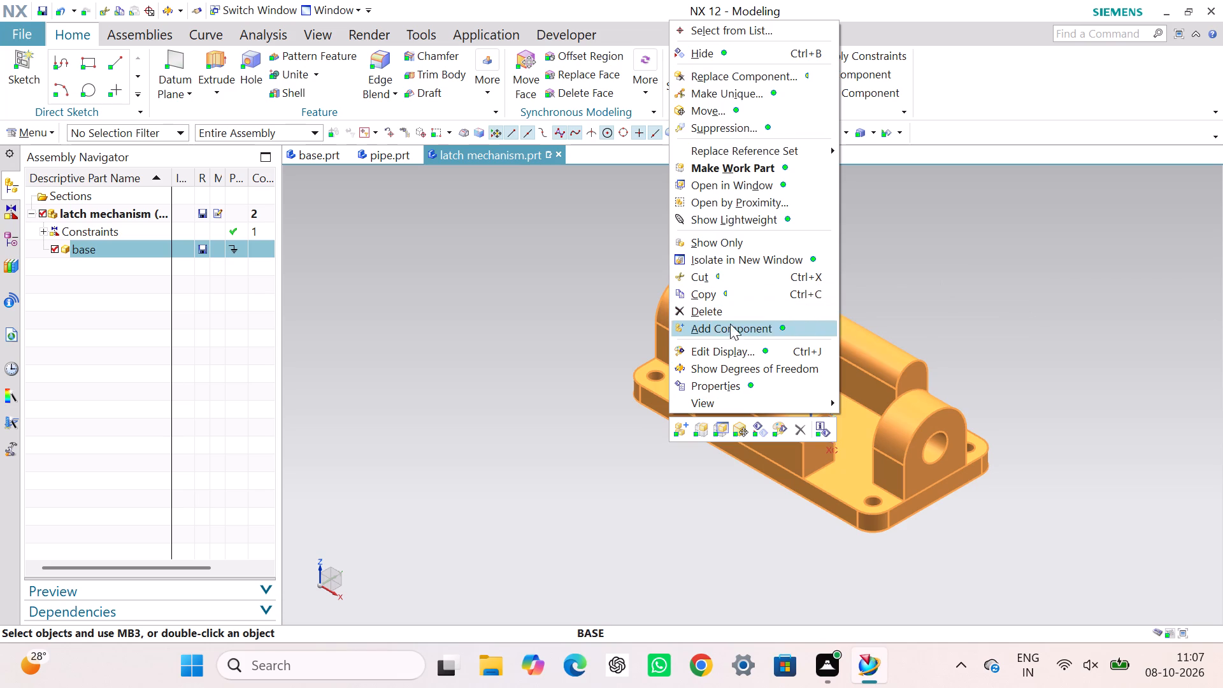
{"action": "left_click", "coordinate": [732, 363]}
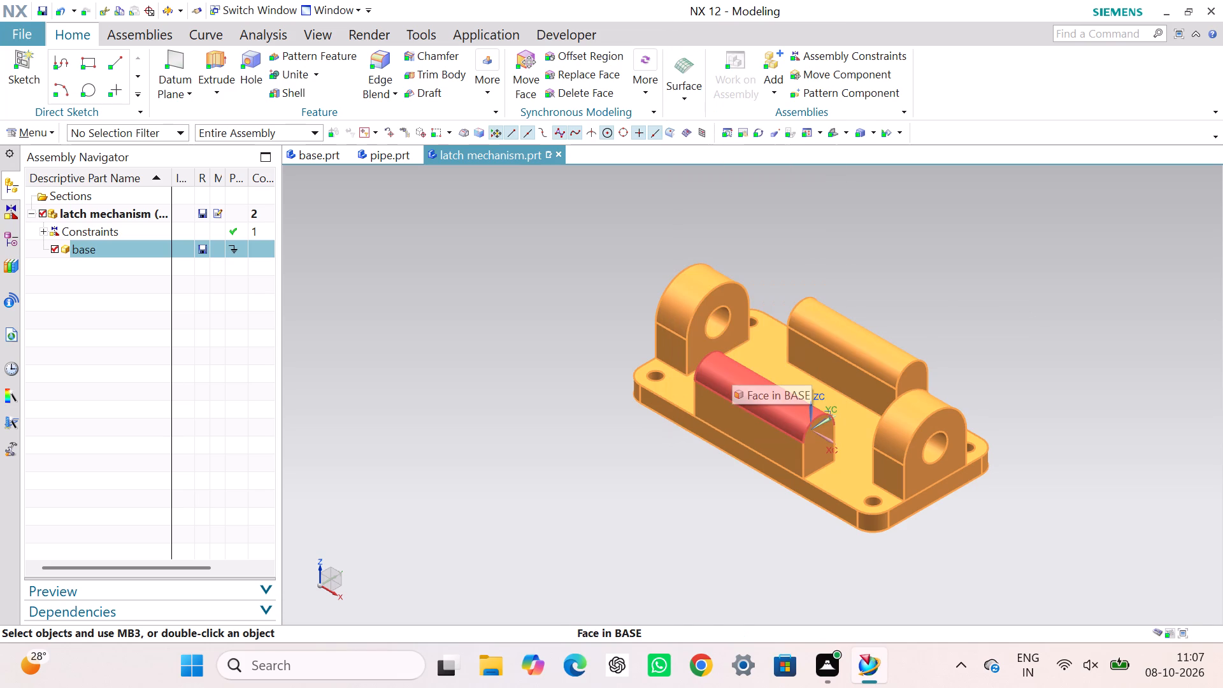
{"action": "left_click", "coordinate": [515, 399]}
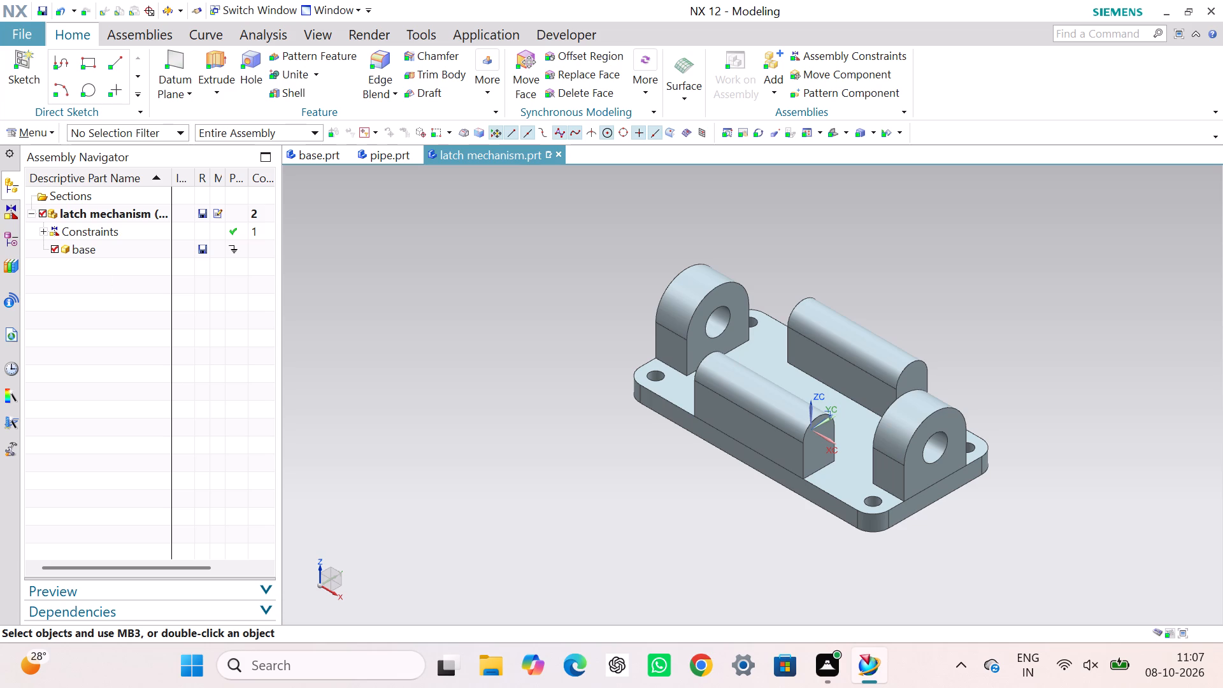
Add one pipe component to the latch mechanism at the absolute work part location, using Move placement with Move Handles Only enabled.
{"action": "left_click", "coordinate": [145, 28]}
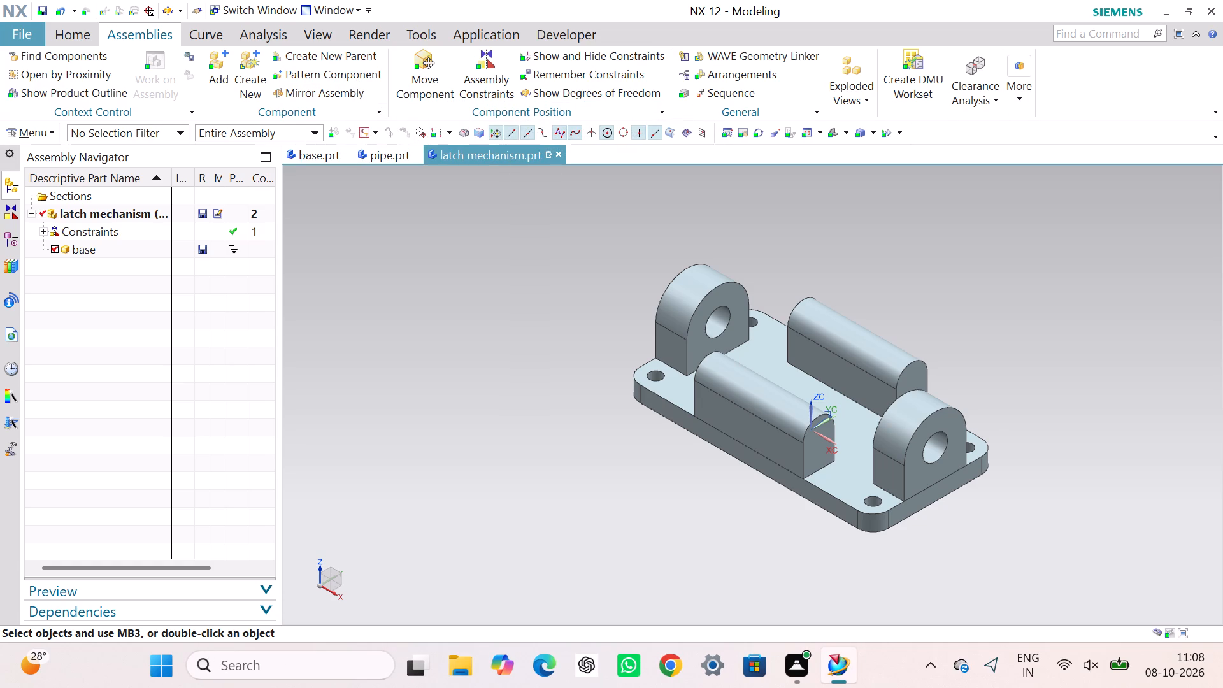
{"action": "left_click", "coordinate": [224, 80]}
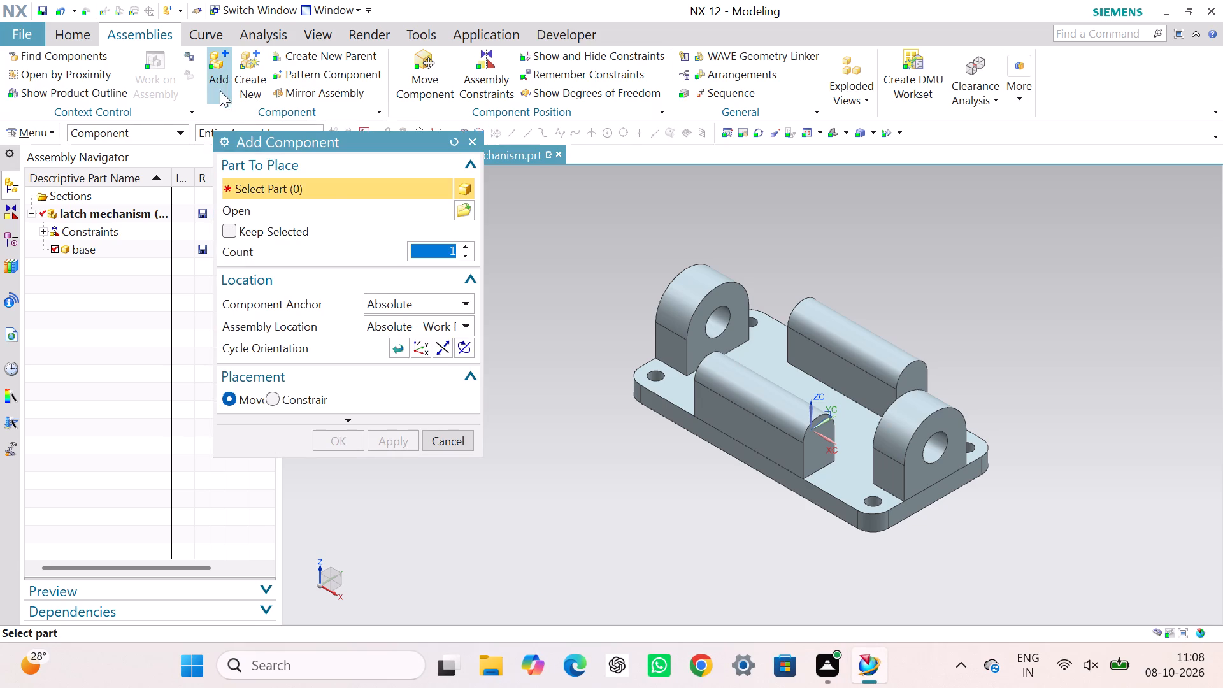
{"action": "left_click", "coordinate": [466, 208]}
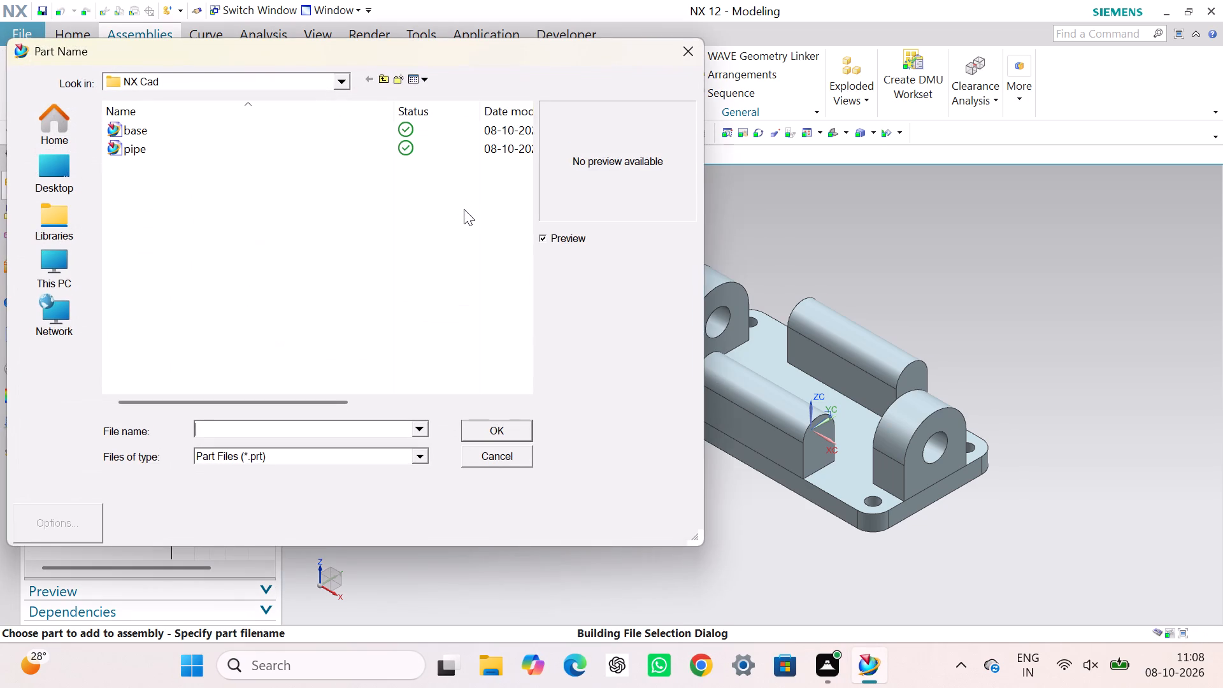
{"action": "left_click", "coordinate": [269, 155]}
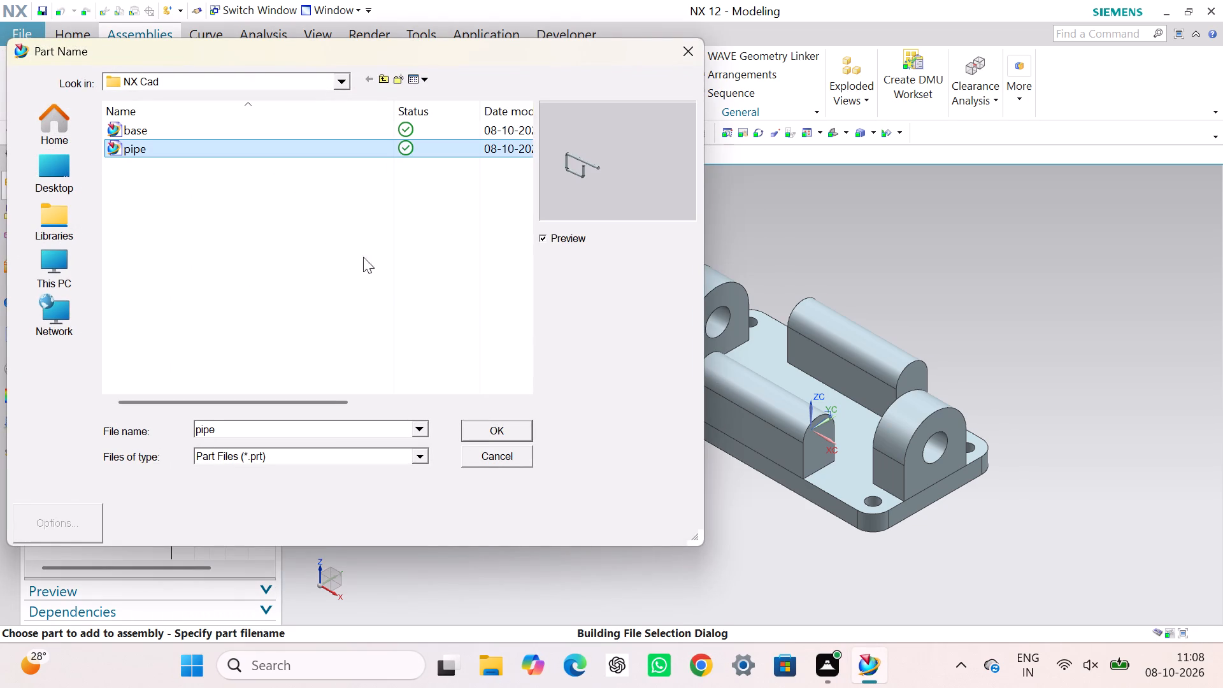
{"action": "left_click", "coordinate": [478, 429]}
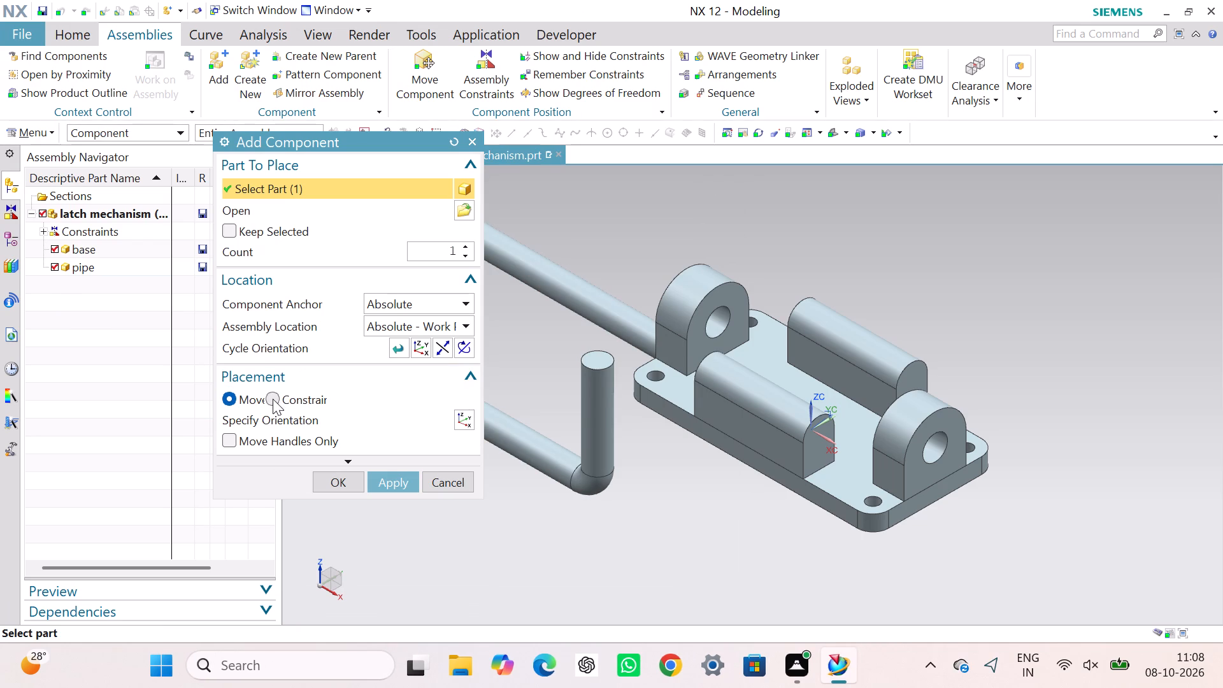
{"action": "left_click_drag", "start_coordinate": [586, 301], "coordinate": [618, 278]}
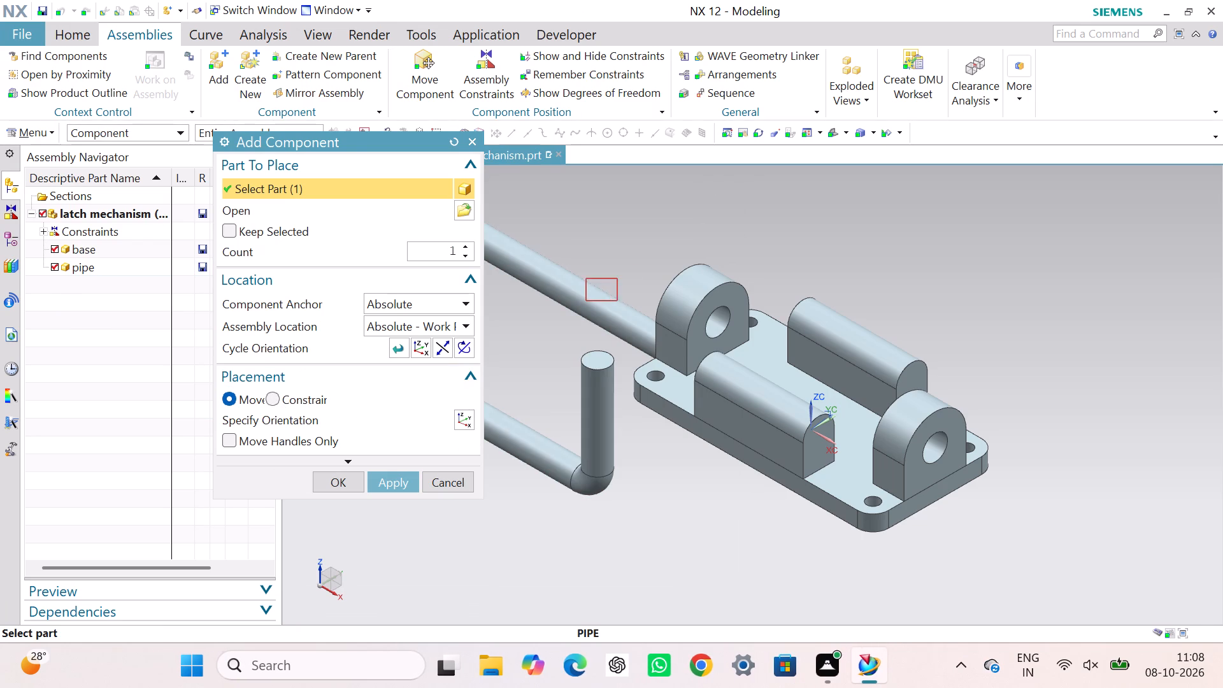
{"action": "left_click_drag", "start_coordinate": [618, 278], "coordinate": [655, 253]}
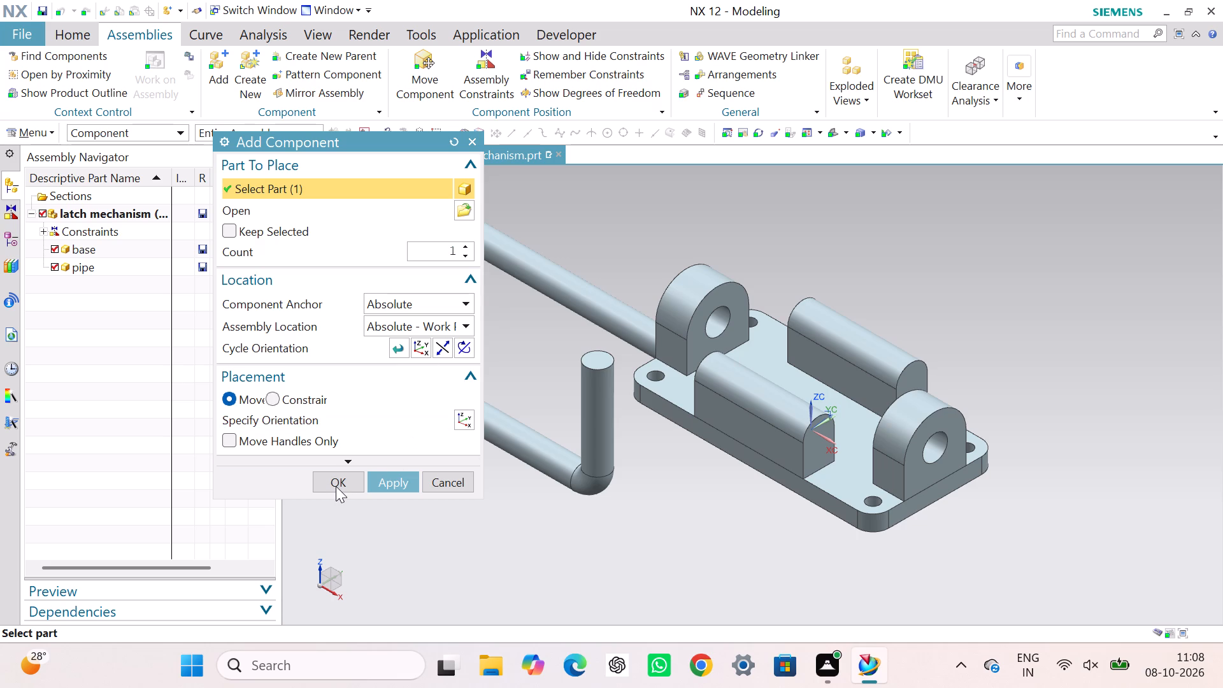
{"action": "left_click", "coordinate": [224, 438]}
{"action": "left_click_drag", "start_coordinate": [575, 306], "coordinate": [682, 240]}
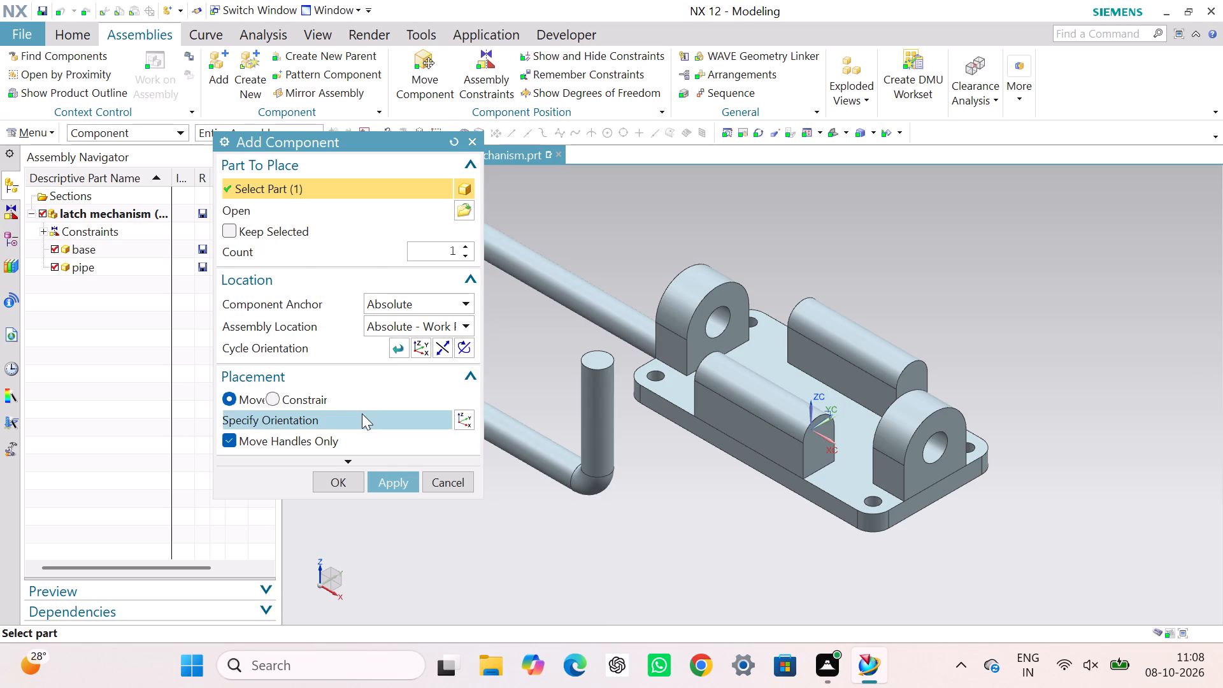
{"action": "left_click", "coordinate": [341, 487]}
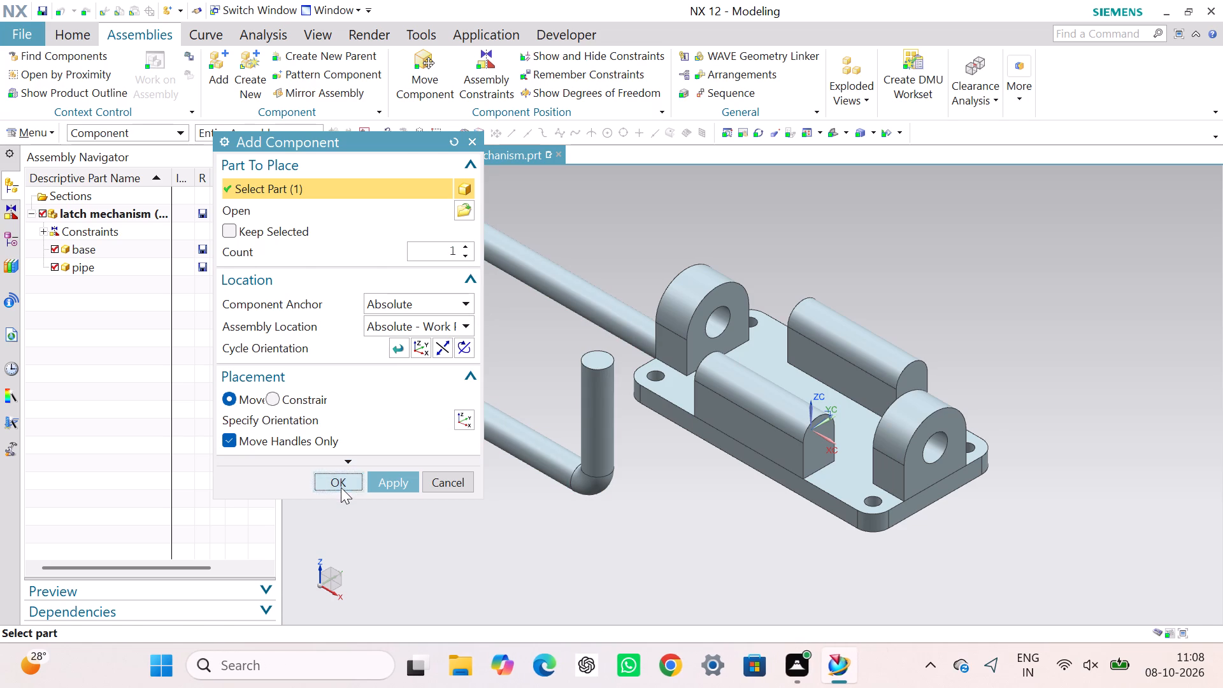
{"action": "left_click", "coordinate": [411, 454]}
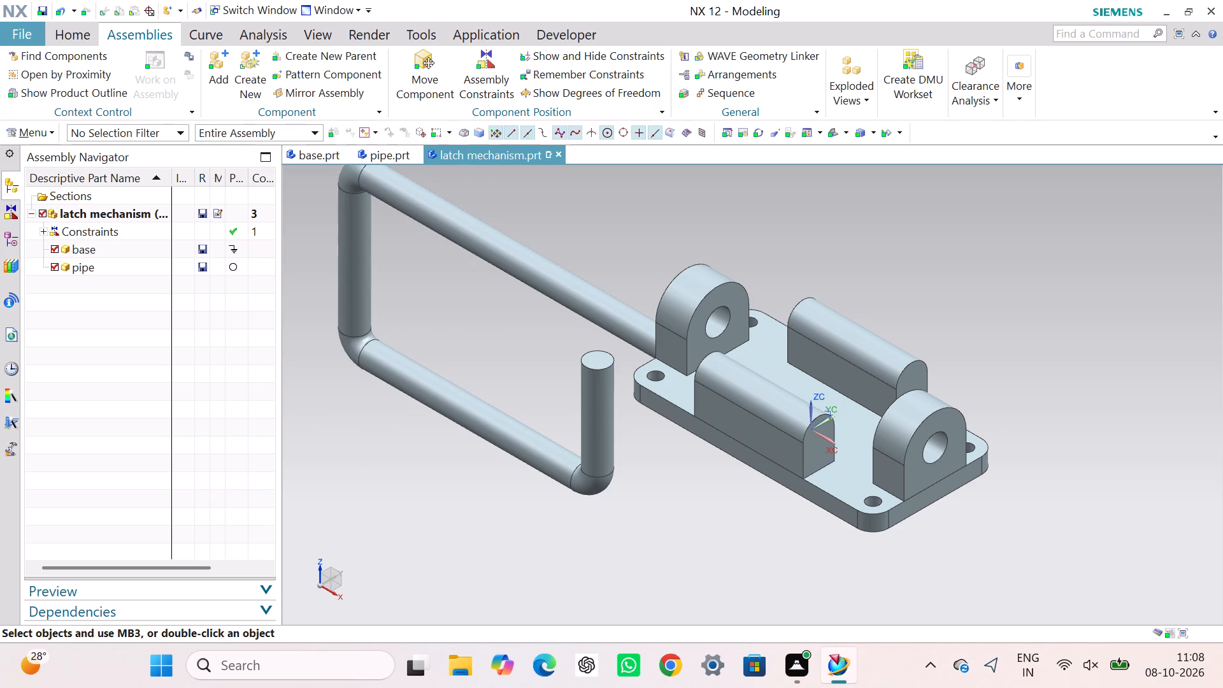
Show the degrees of freedom of the pipe component.
{"action": "right_click", "coordinate": [541, 261]}
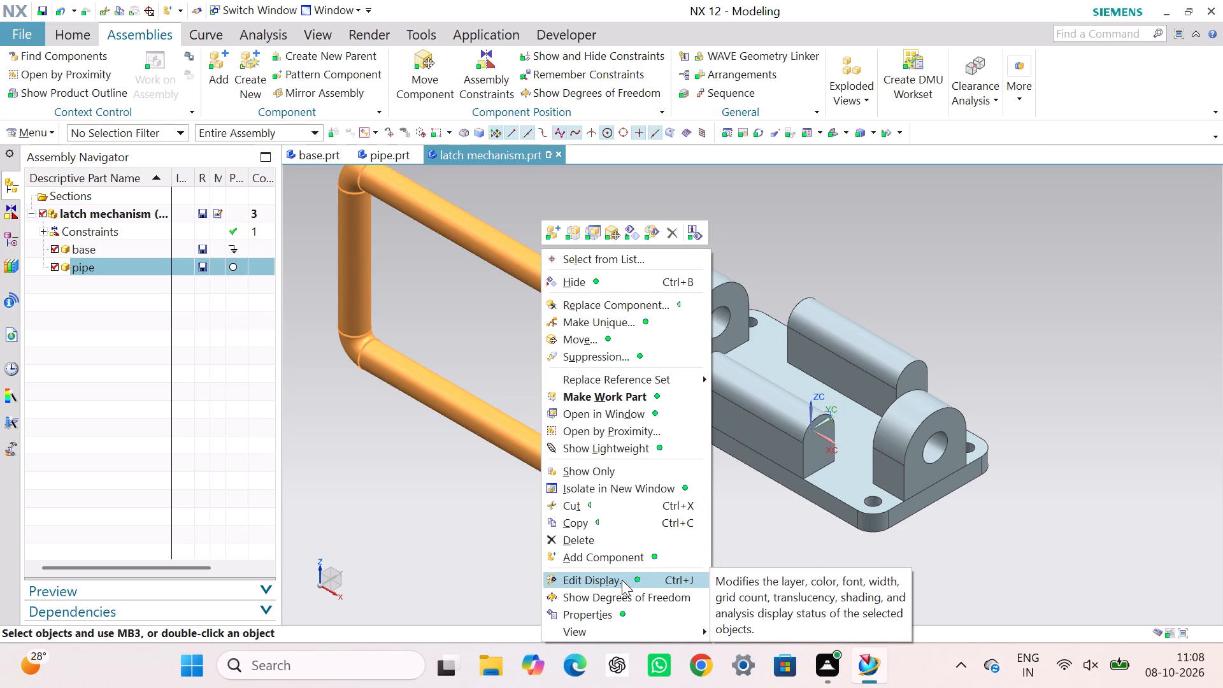
{"action": "left_click", "coordinate": [590, 599]}
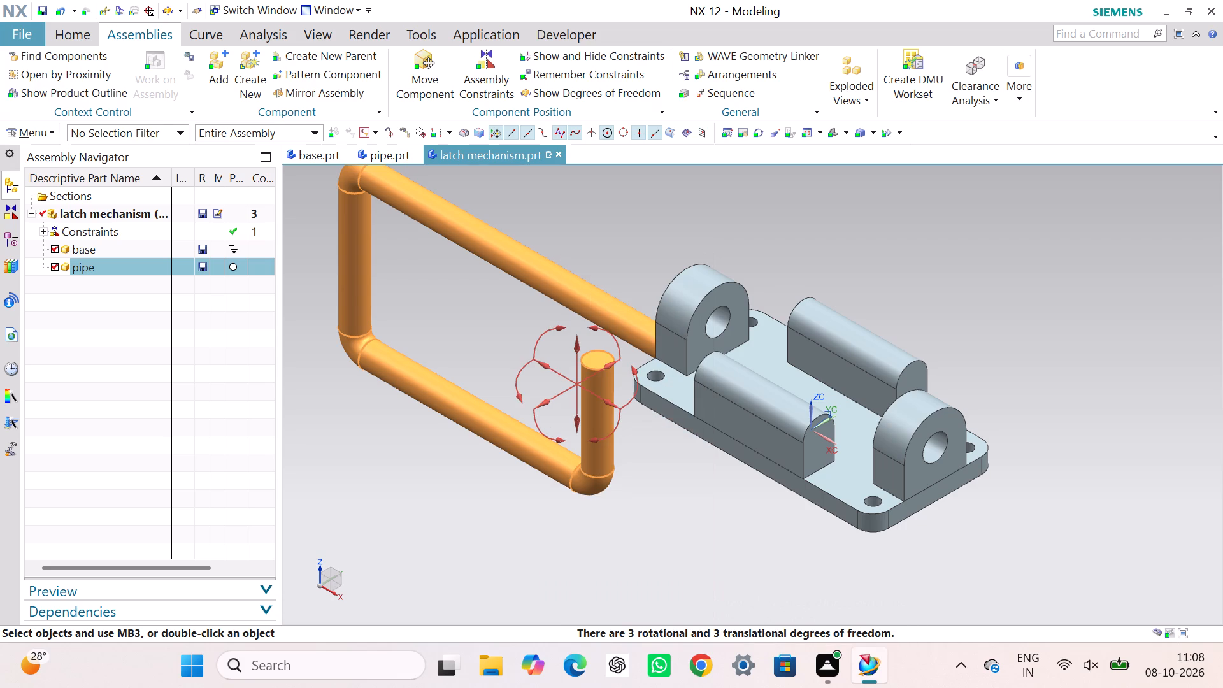
{"action": "left_click", "coordinate": [417, 491]}
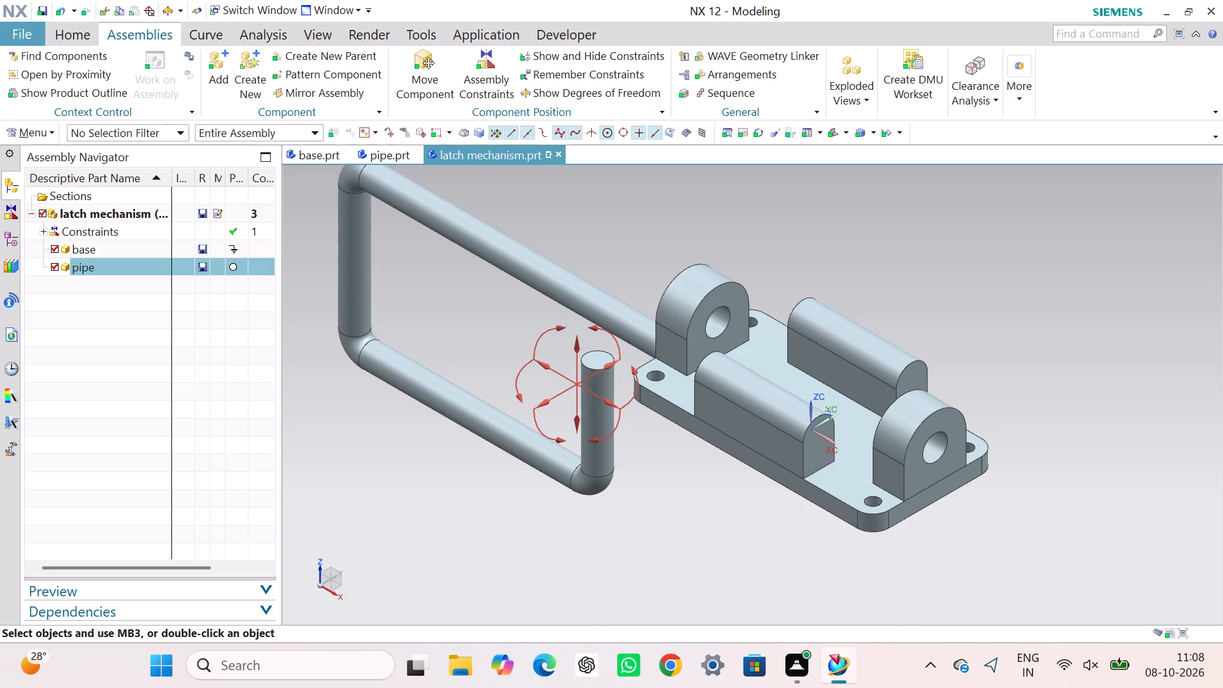
{"action": "left_click", "coordinate": [459, 324]}
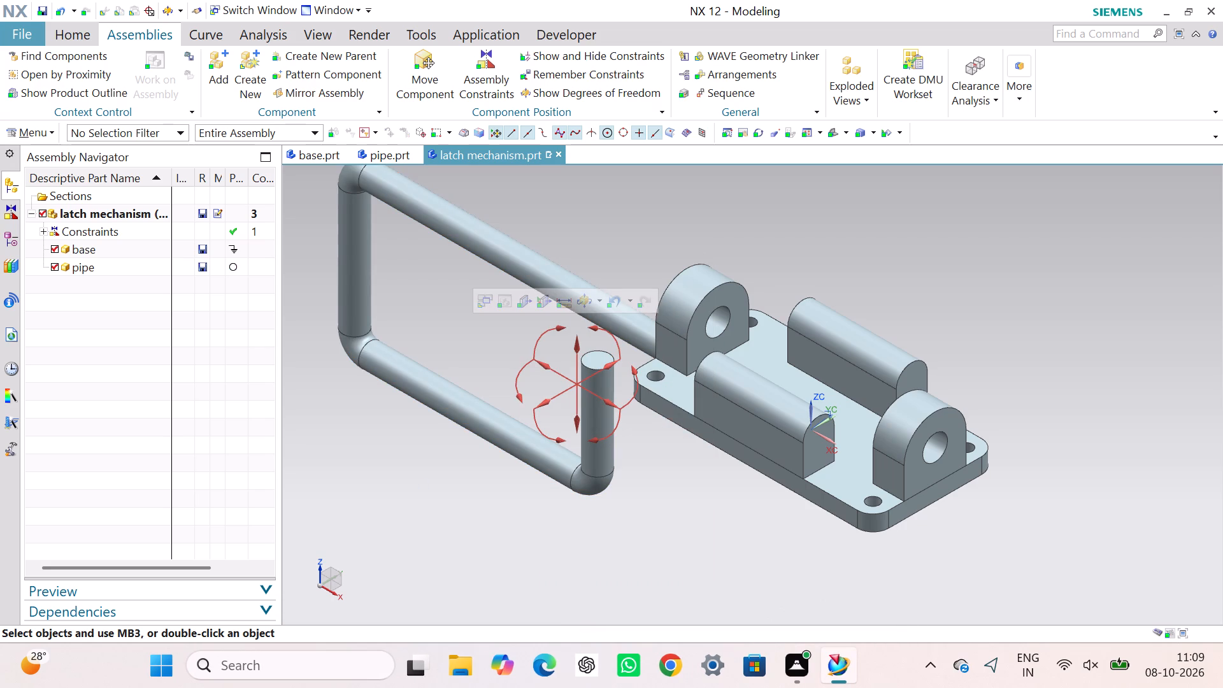
{"action": "left_click_drag", "start_coordinate": [475, 227], "coordinate": [548, 200]}
{"action": "left_click", "coordinate": [588, 192]}
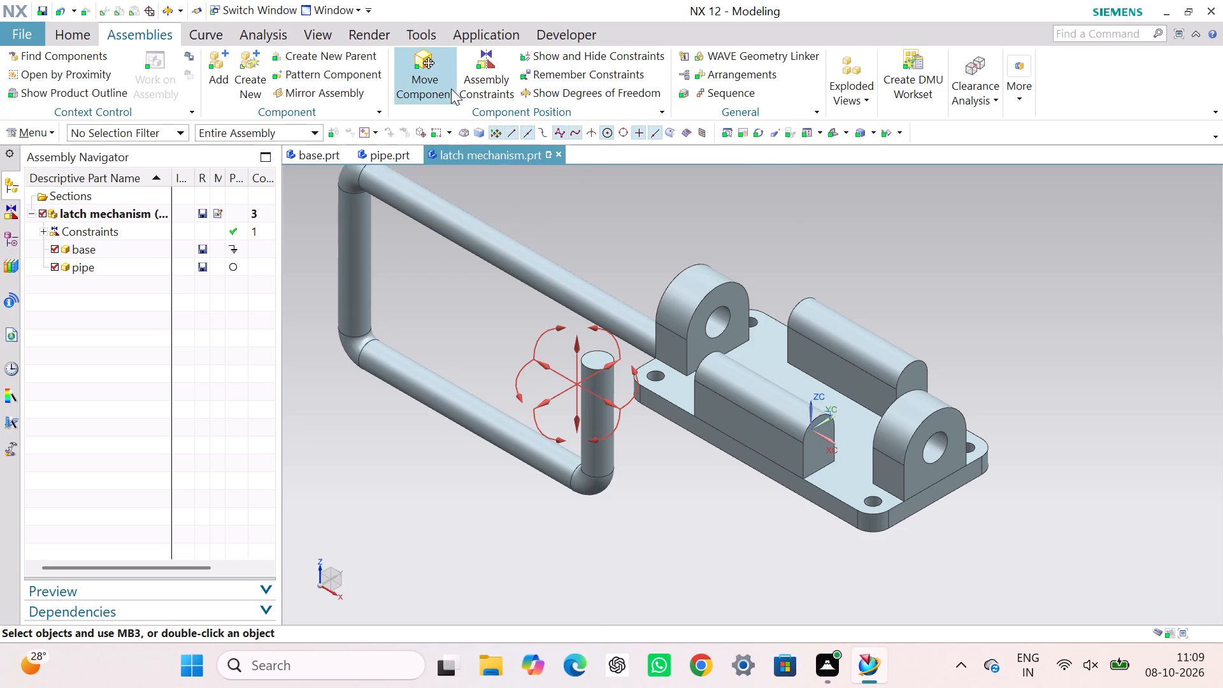
Raise the pipe along the ZC-axis with Move Component's Dynamic motion, bringing its handle origin to Z 0.
{"action": "left_click", "coordinate": [423, 73]}
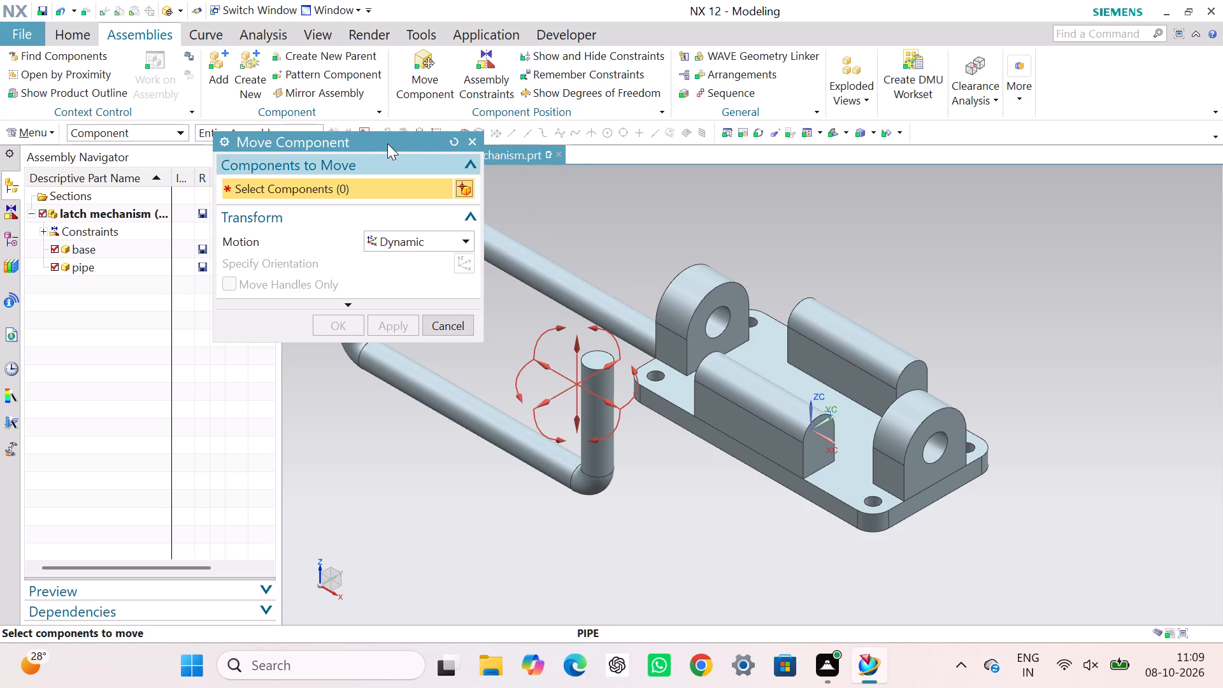
{"action": "left_click_drag", "start_coordinate": [387, 143], "coordinate": [245, 132]}
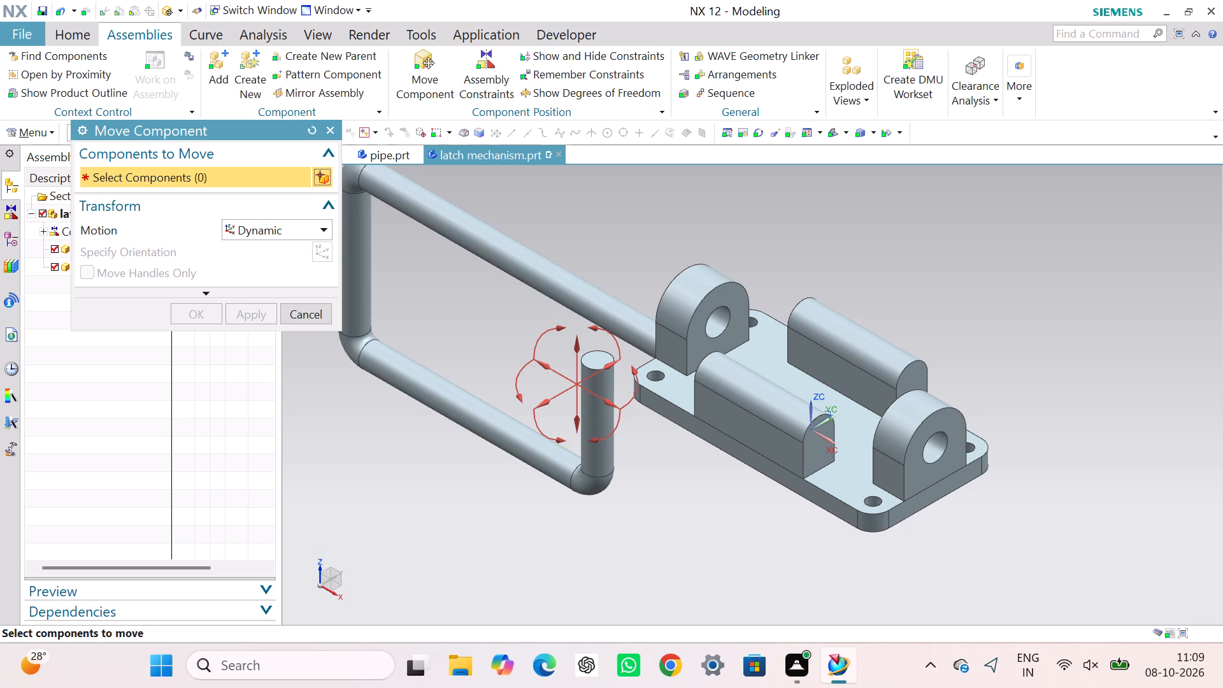
{"action": "left_click_drag", "start_coordinate": [575, 347], "coordinate": [576, 312]}
{"action": "left_click", "coordinate": [499, 243]}
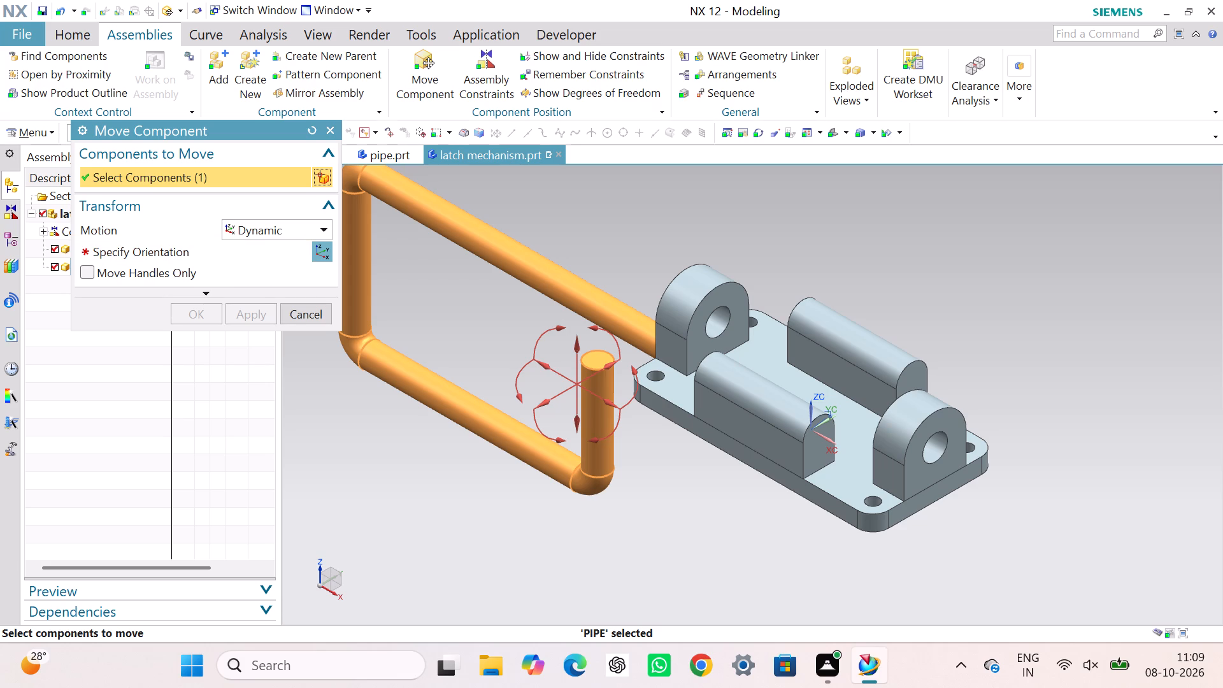
{"action": "left_click_drag", "start_coordinate": [578, 345], "coordinate": [579, 312]}
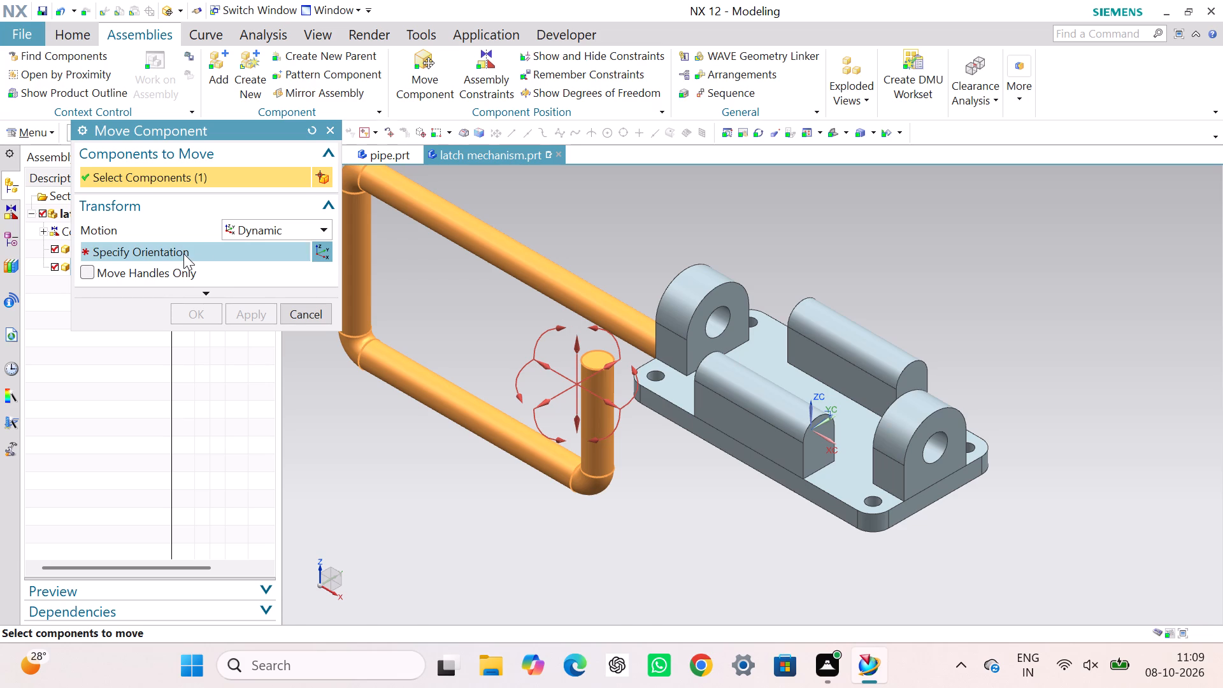
{"action": "left_click", "coordinate": [183, 254]}
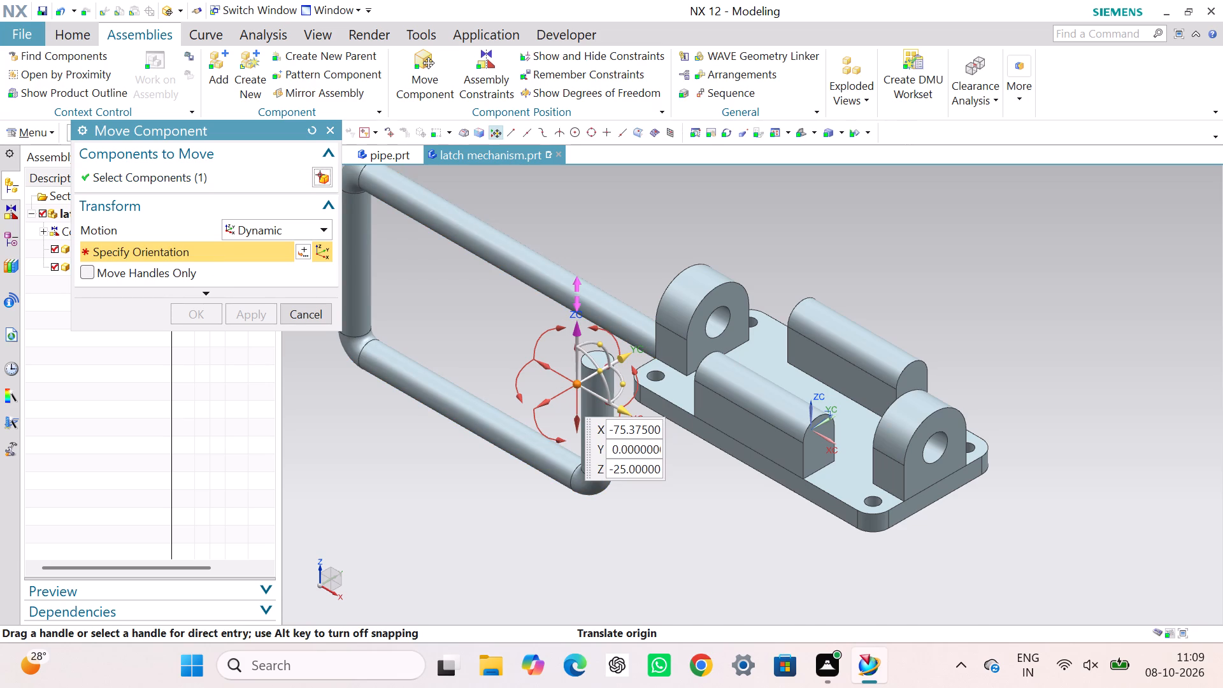
{"action": "left_click_drag", "start_coordinate": [577, 330], "coordinate": [589, 252]}
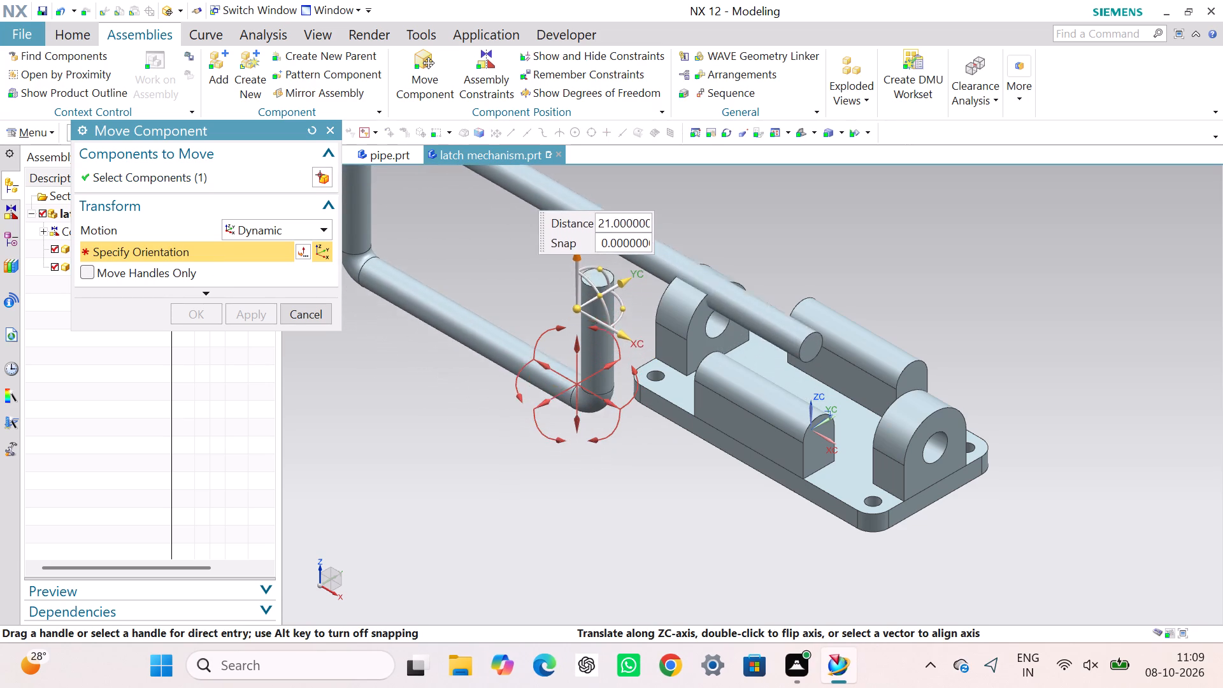
{"action": "left_click_drag", "start_coordinate": [589, 252], "coordinate": [631, 292]}
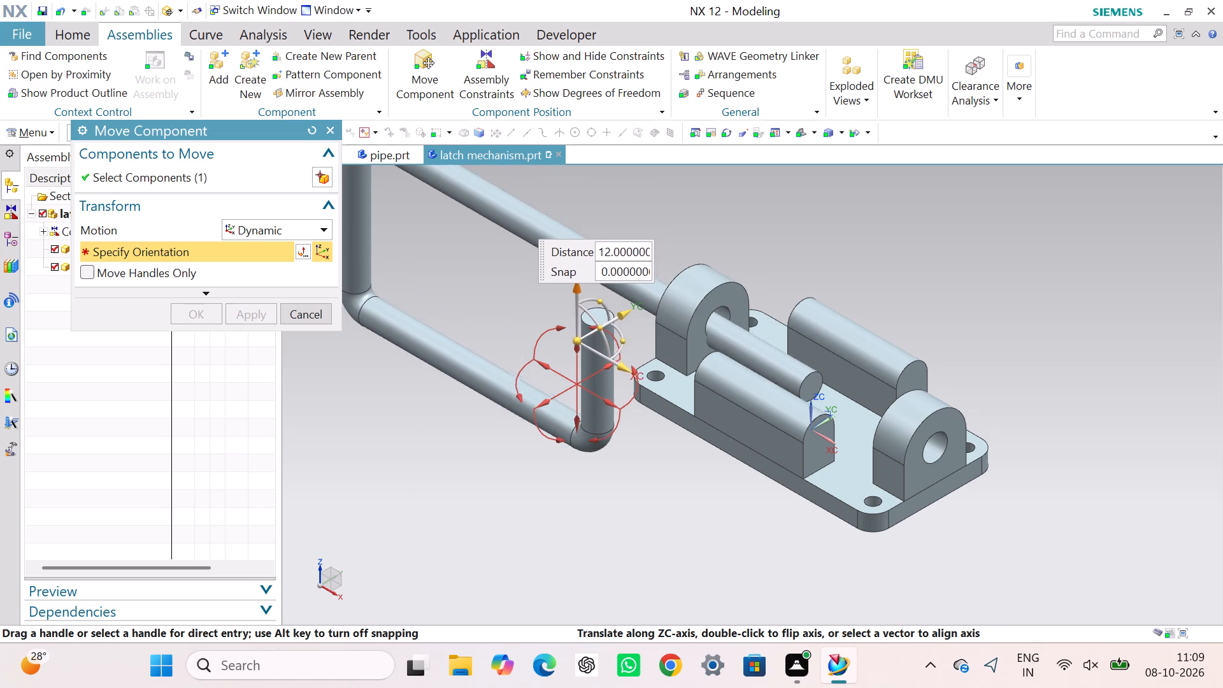
{"action": "left_click_drag", "start_coordinate": [631, 292], "coordinate": [683, 243]}
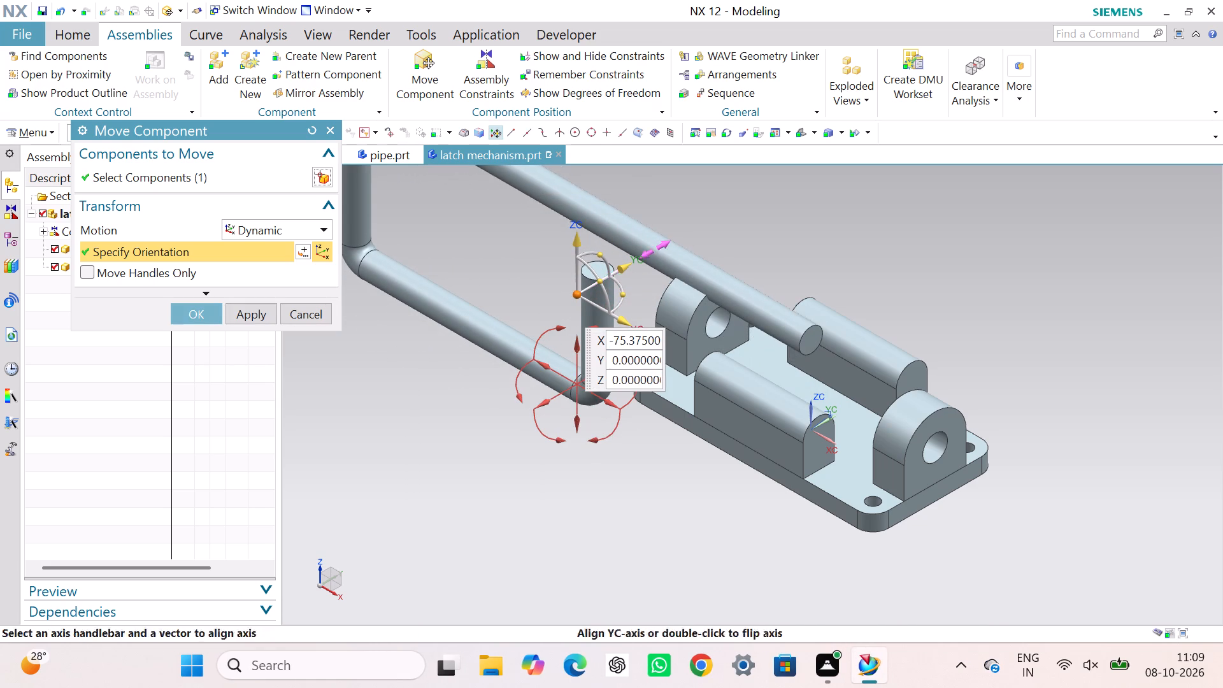
Shift the pipe freely in the XC-YC plane toward the base, placing its handle origin at about X -38.2, Y -14.2.
{"action": "left_click_drag", "start_coordinate": [614, 276], "coordinate": [673, 241]}
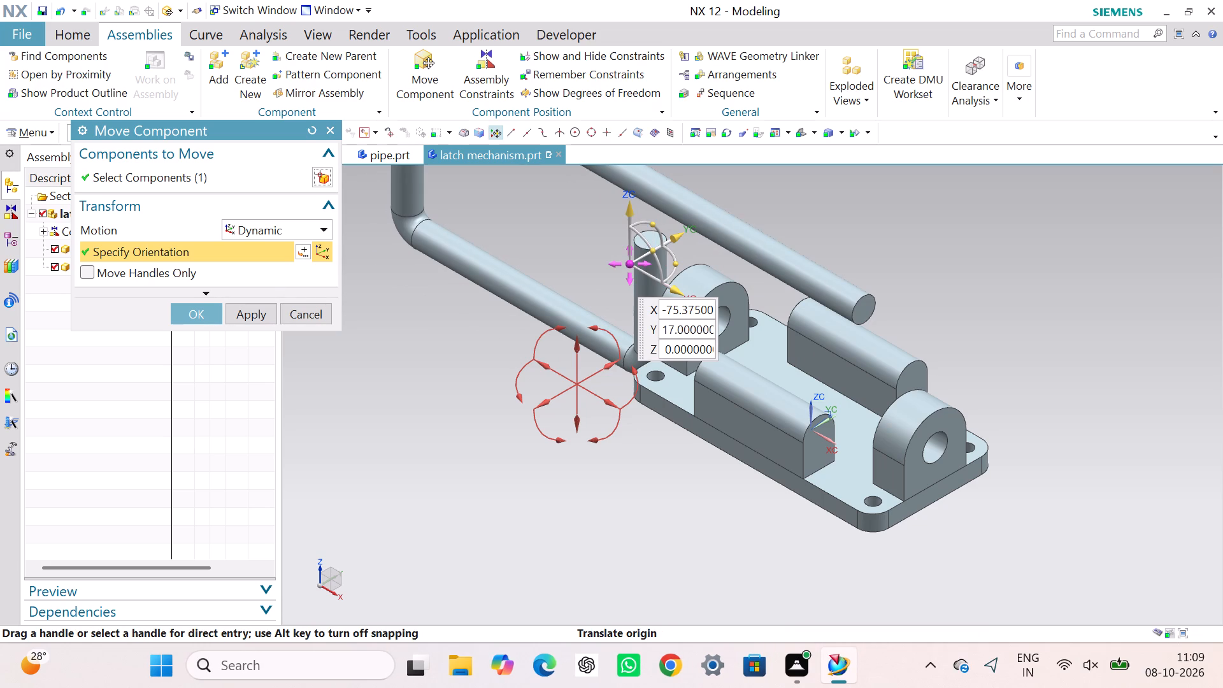
{"action": "left_click_drag", "start_coordinate": [628, 266], "coordinate": [628, 257]}
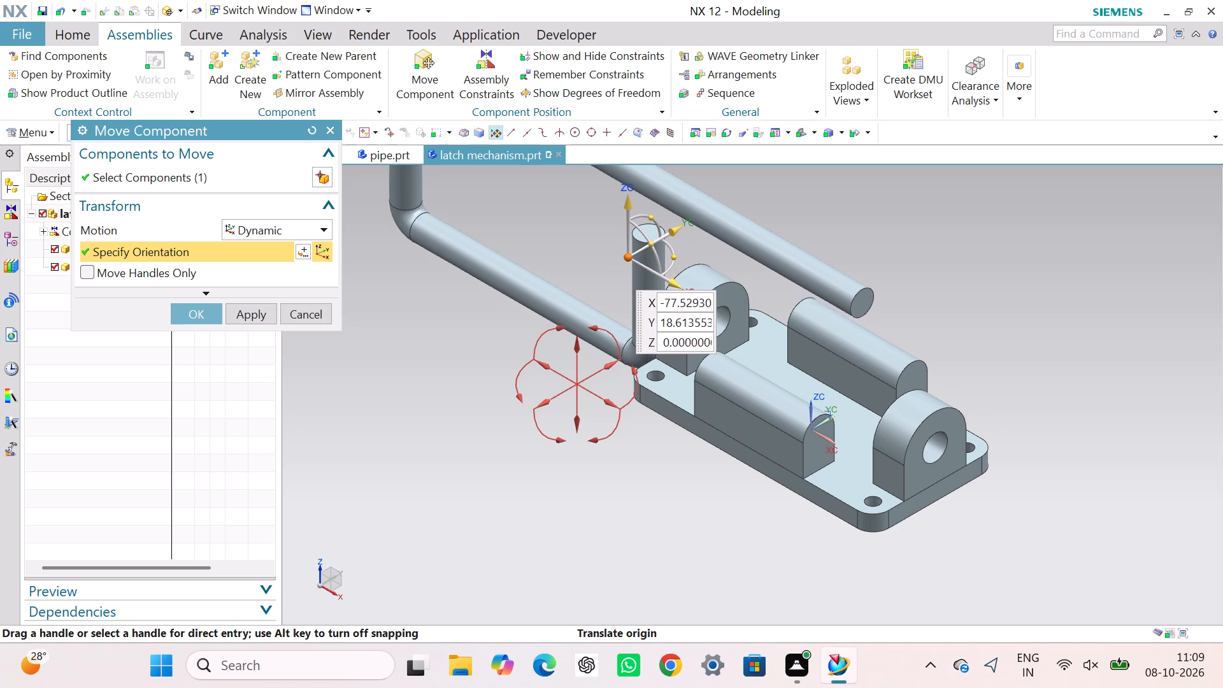
{"action": "left_click_drag", "start_coordinate": [628, 257], "coordinate": [645, 362]}
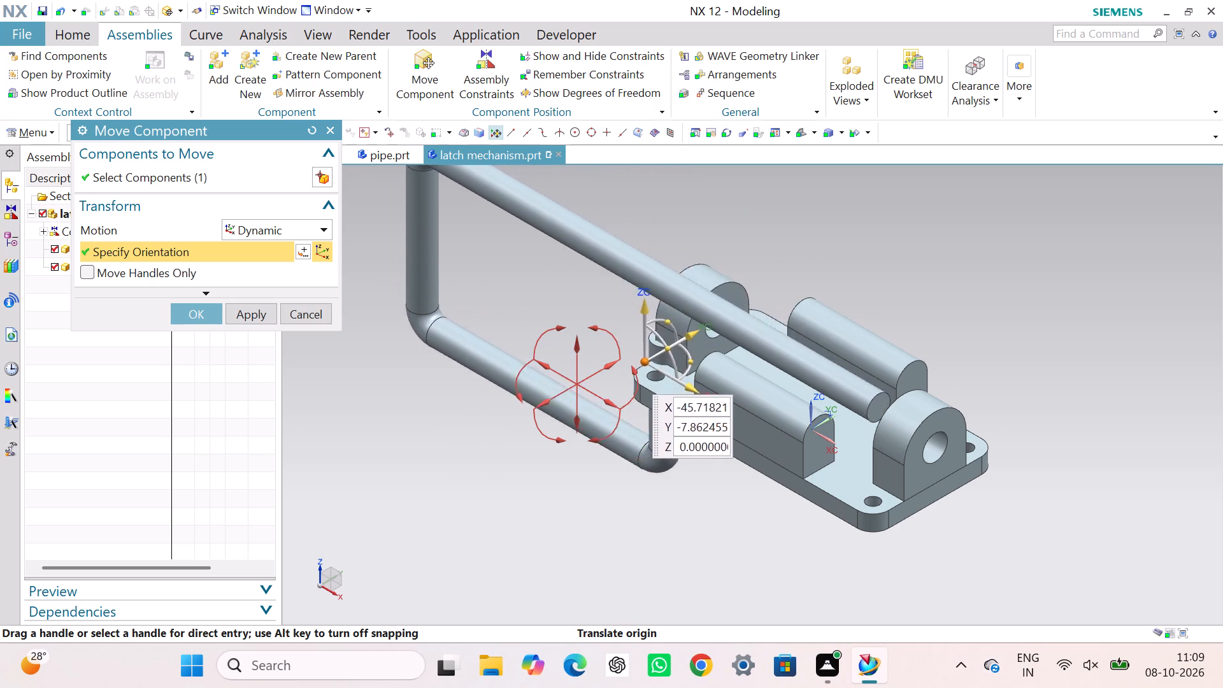
{"action": "left_click_drag", "start_coordinate": [645, 362], "coordinate": [656, 380]}
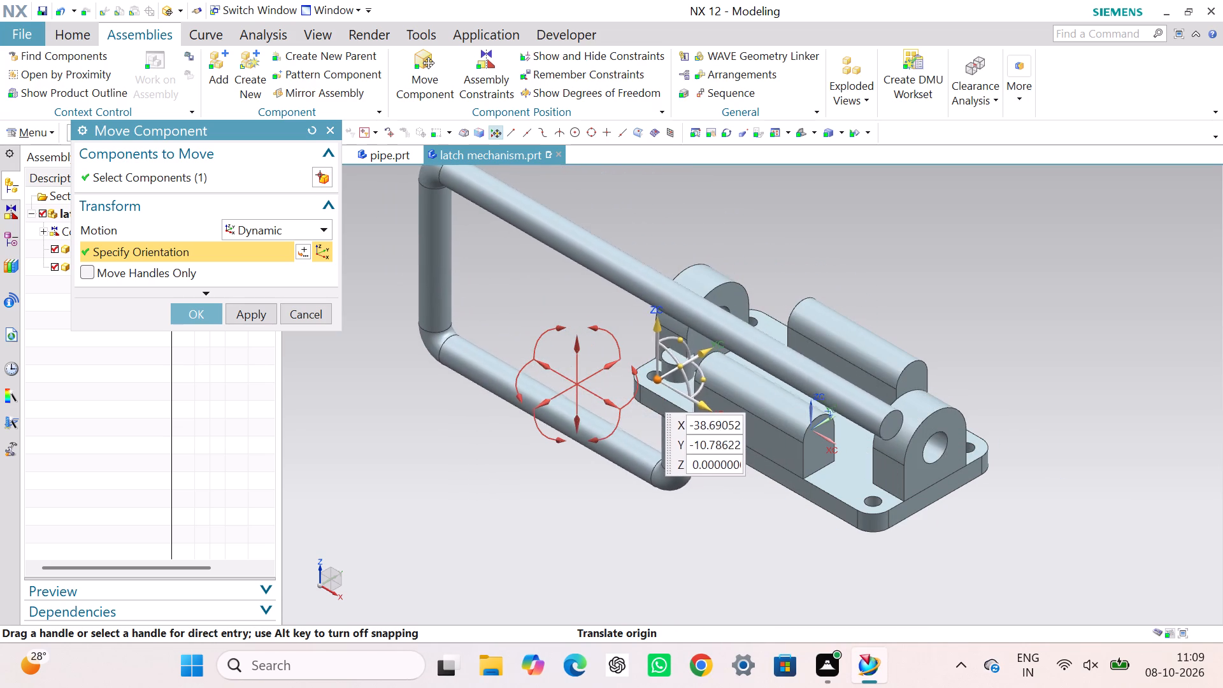
{"action": "left_click_drag", "start_coordinate": [656, 380], "coordinate": [648, 387]}
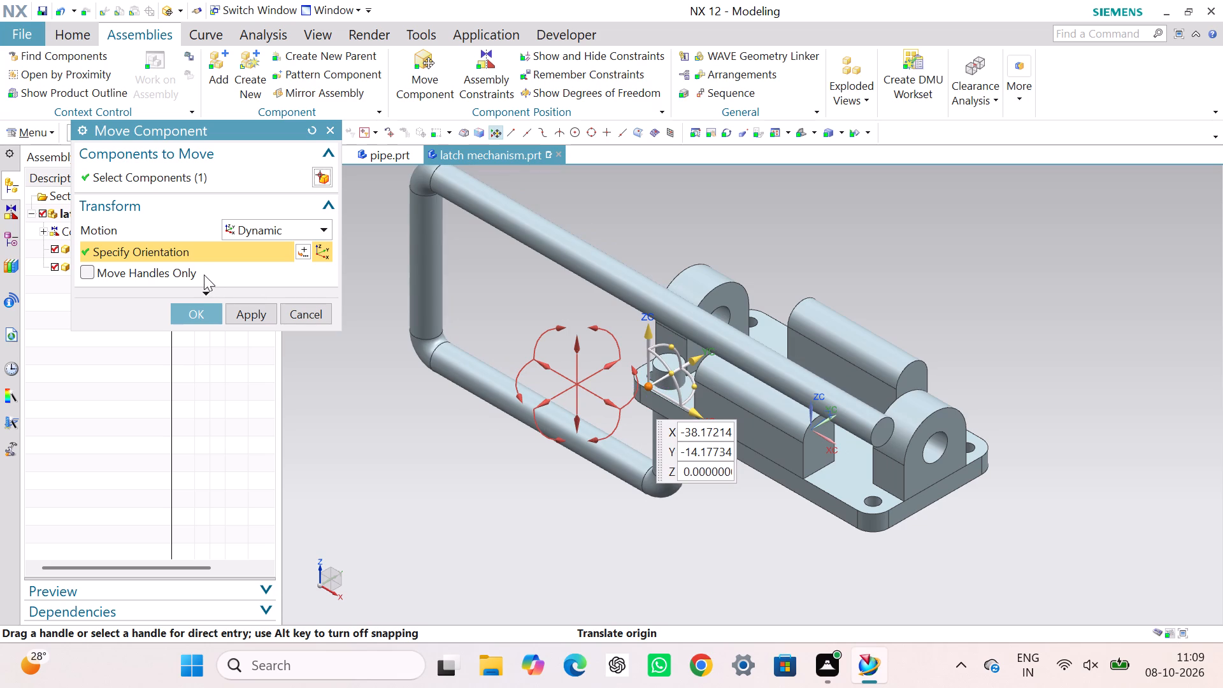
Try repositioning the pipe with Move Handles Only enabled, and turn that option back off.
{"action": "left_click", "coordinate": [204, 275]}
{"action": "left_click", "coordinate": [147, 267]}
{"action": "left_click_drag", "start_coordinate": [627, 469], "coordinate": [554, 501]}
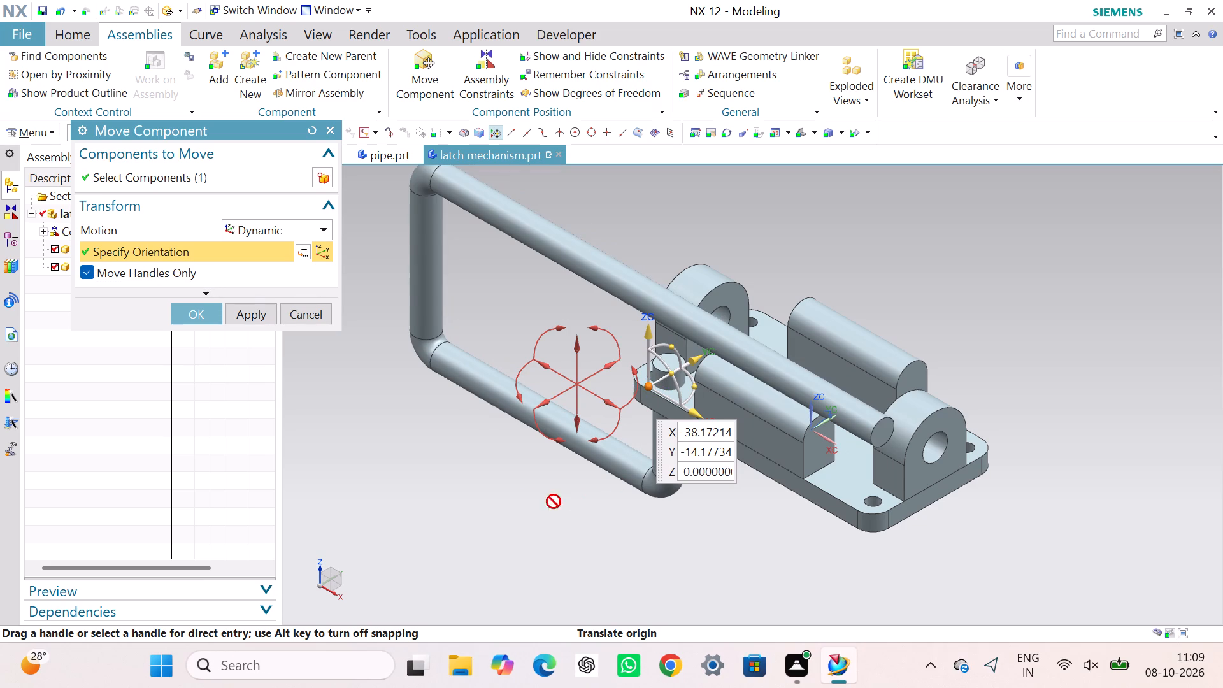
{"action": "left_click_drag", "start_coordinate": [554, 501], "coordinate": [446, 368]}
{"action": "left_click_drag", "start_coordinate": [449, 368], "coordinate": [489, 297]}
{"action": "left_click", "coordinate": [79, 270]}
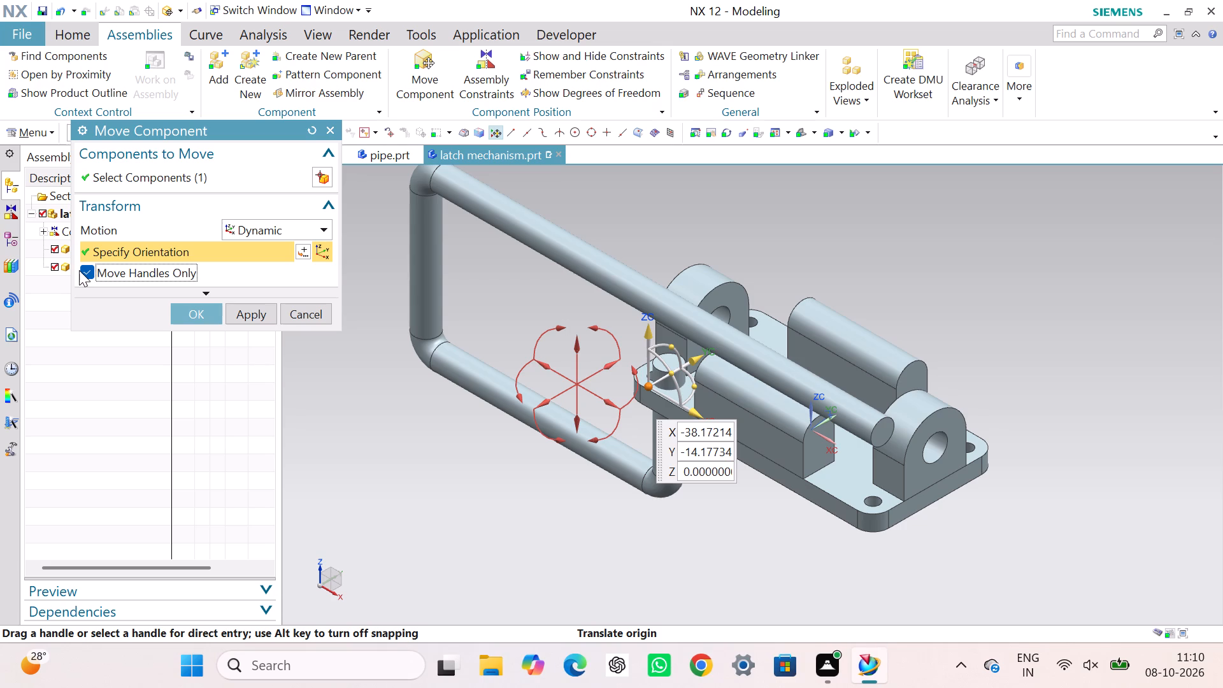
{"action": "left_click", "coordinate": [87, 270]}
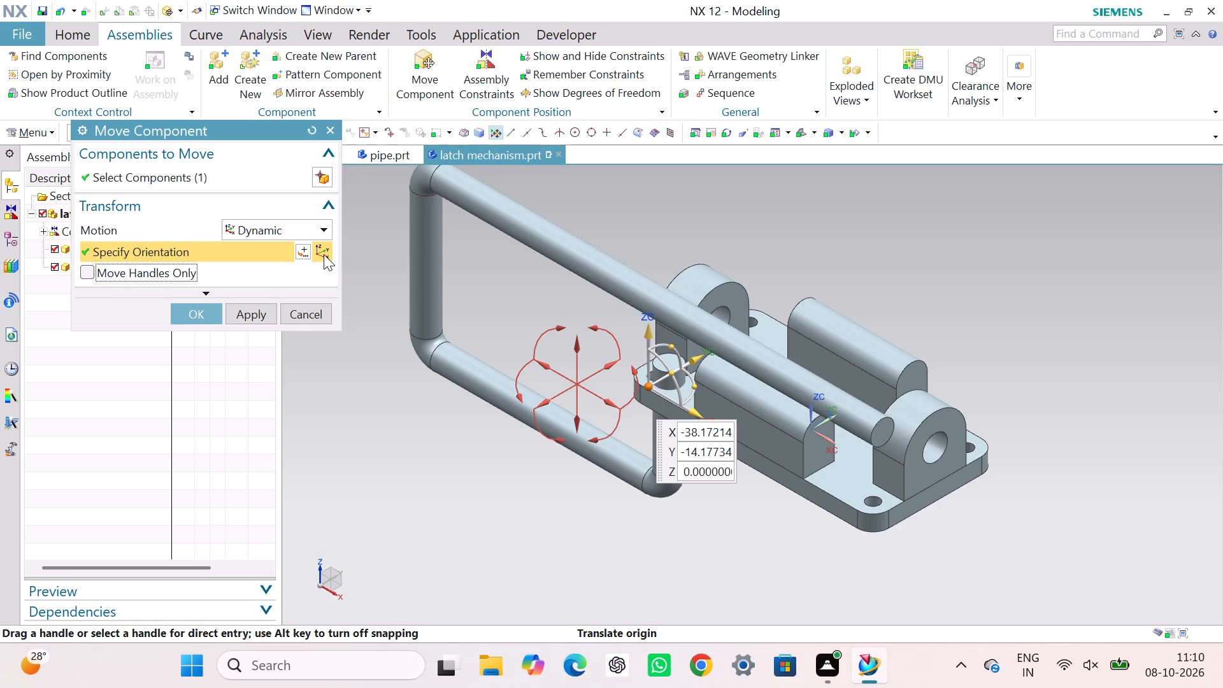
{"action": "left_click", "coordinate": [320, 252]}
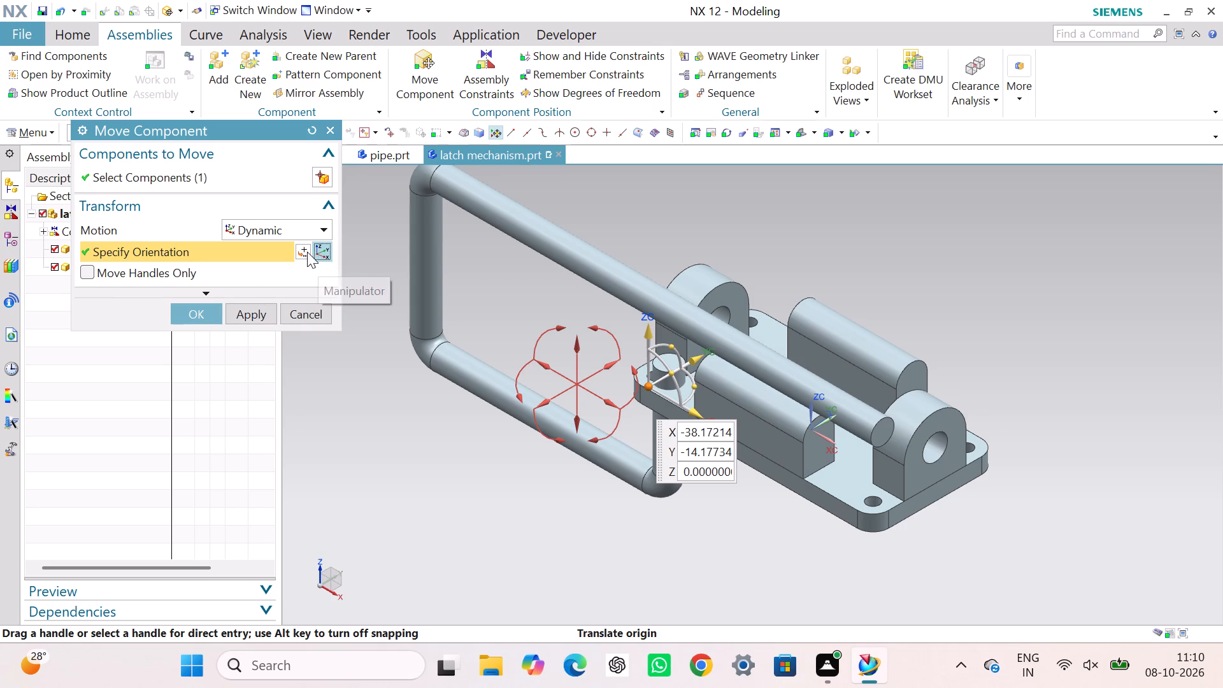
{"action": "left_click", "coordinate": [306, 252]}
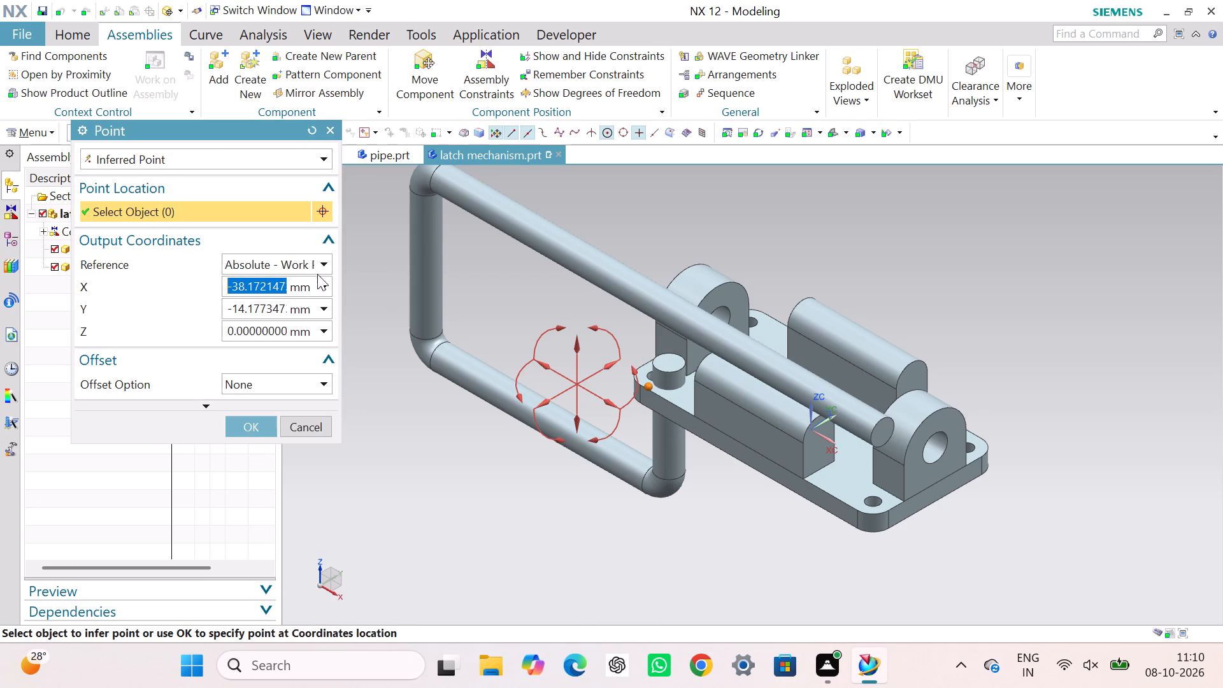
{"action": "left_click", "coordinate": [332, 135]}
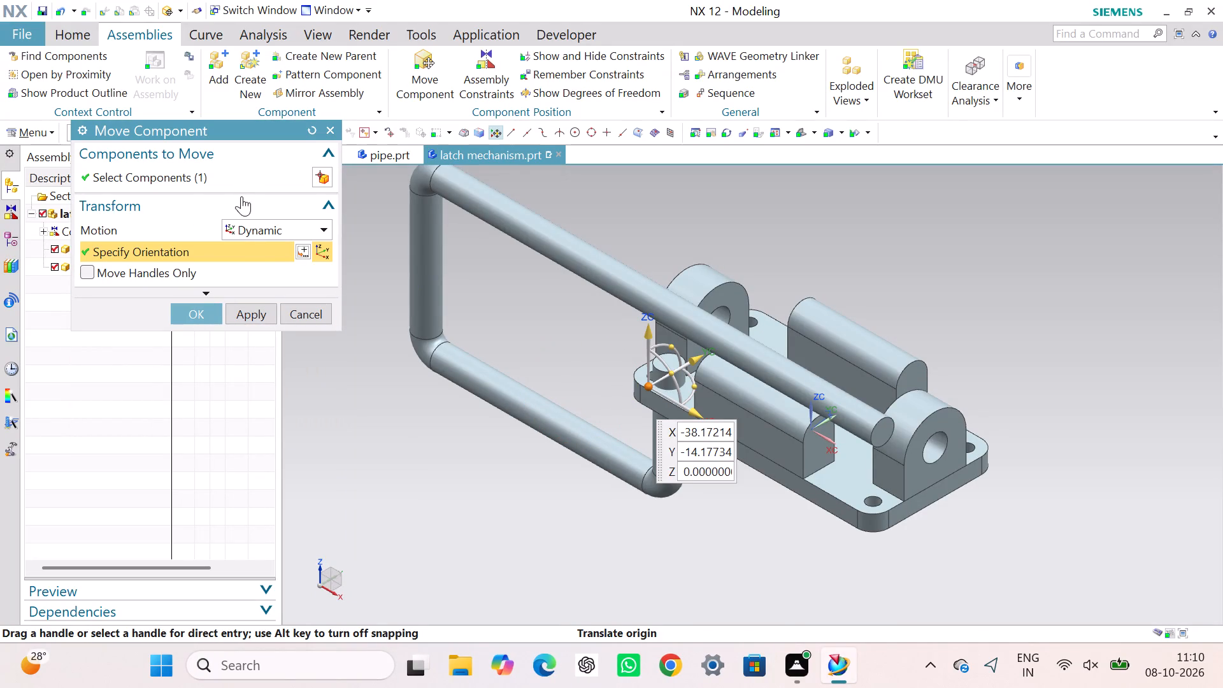
Move the pipe freely clear of the base, placing its handle origin at about X -59.5, Y -16.7, Z 0, and finish the component move.
{"action": "left_click_drag", "start_coordinate": [480, 371], "coordinate": [451, 386]}
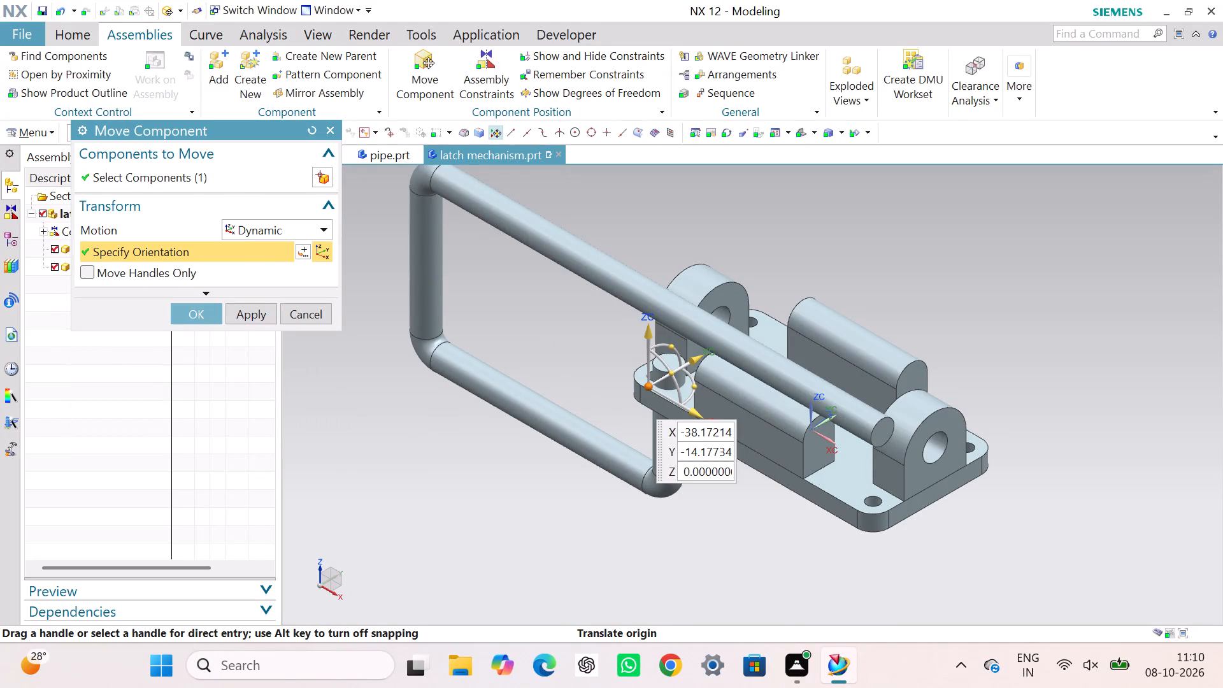
{"action": "left_click_drag", "start_coordinate": [650, 386], "coordinate": [616, 401]}
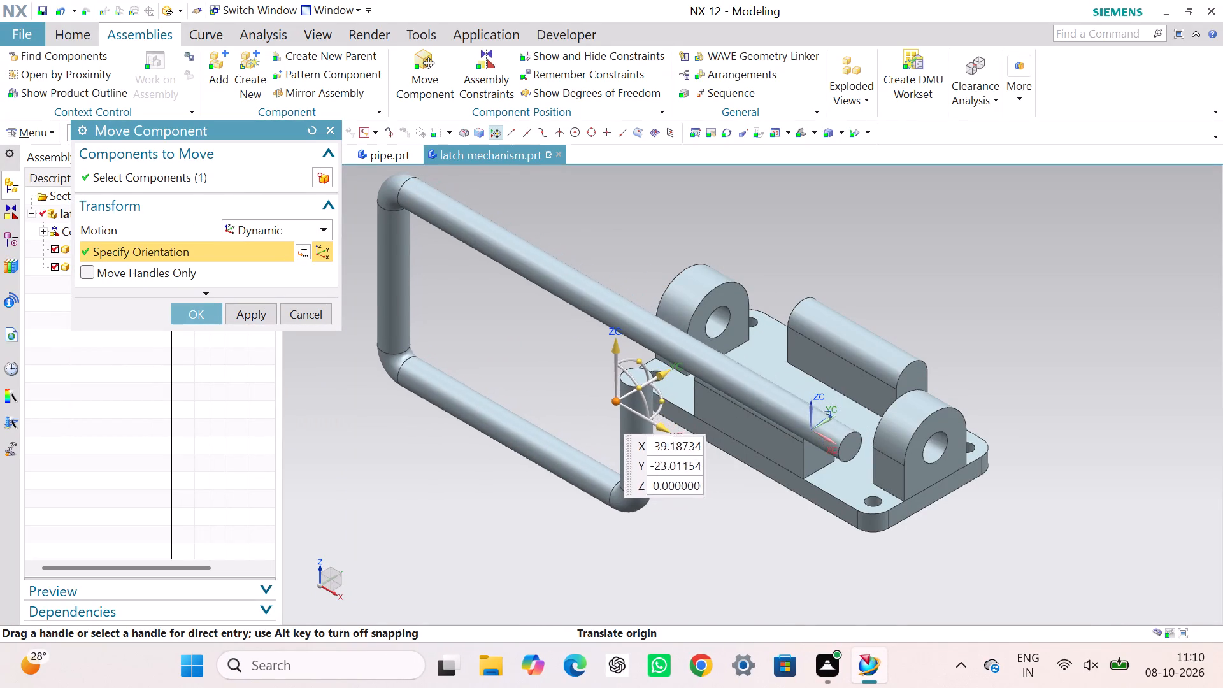
{"action": "left_click_drag", "start_coordinate": [616, 401], "coordinate": [576, 341]}
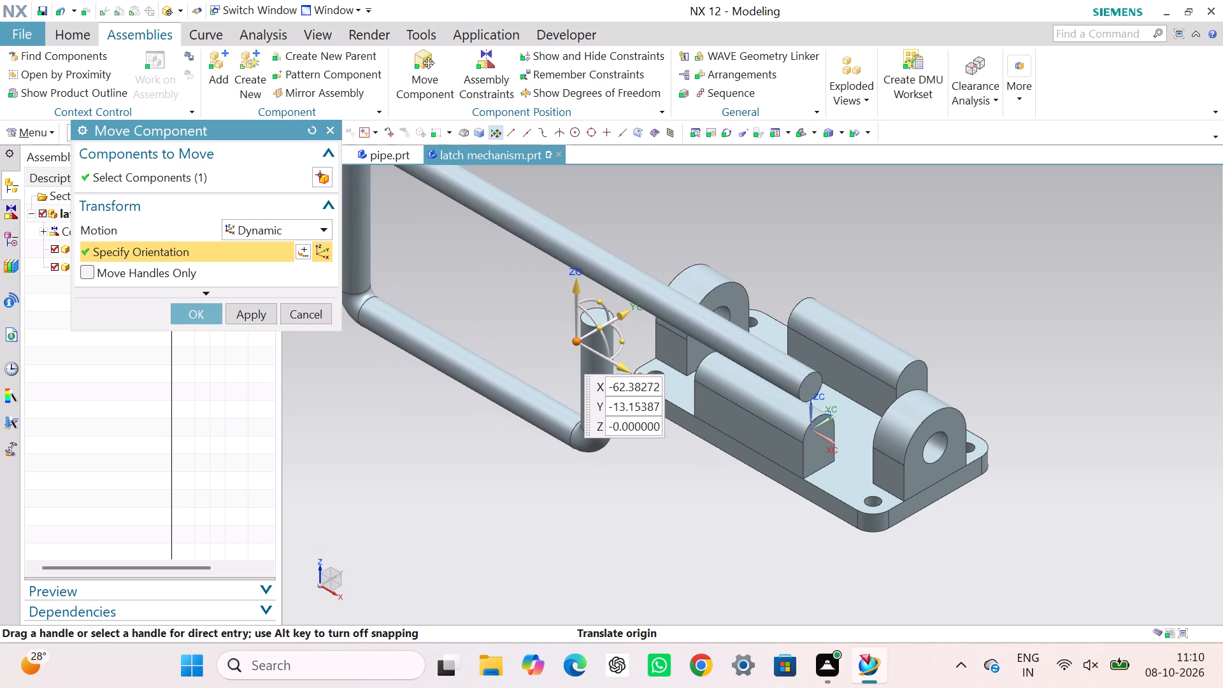
{"action": "left_click_drag", "start_coordinate": [576, 341], "coordinate": [576, 344]}
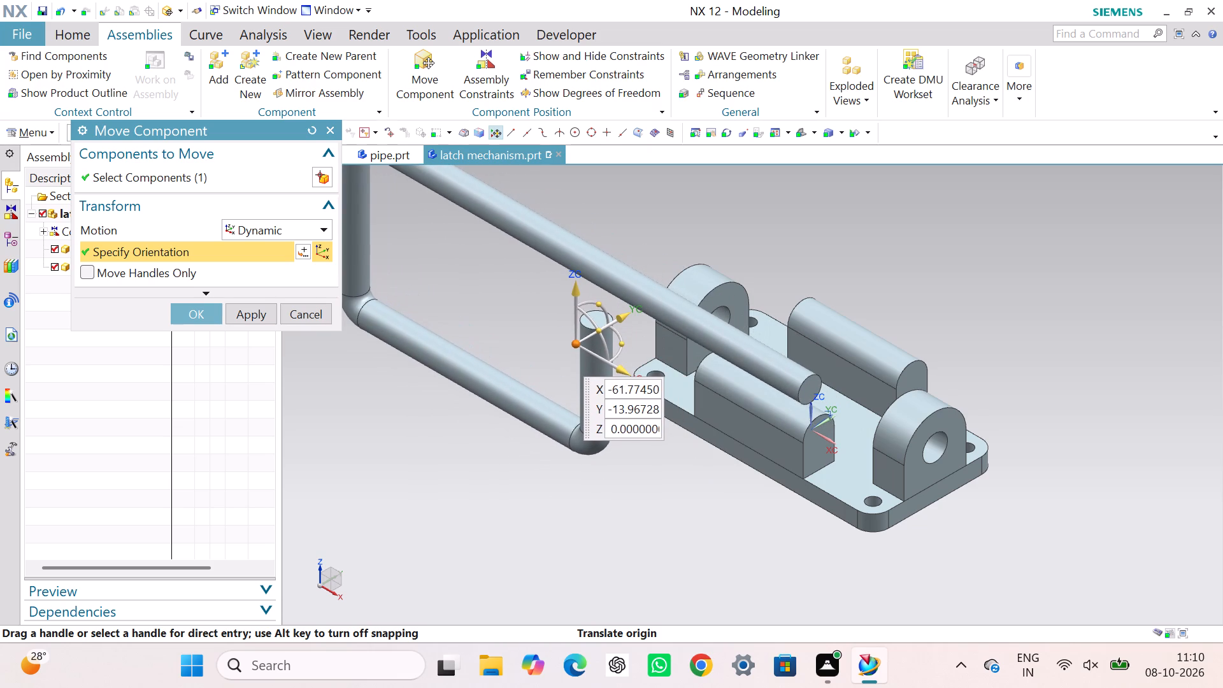
{"action": "left_click_drag", "start_coordinate": [576, 344], "coordinate": [575, 353]}
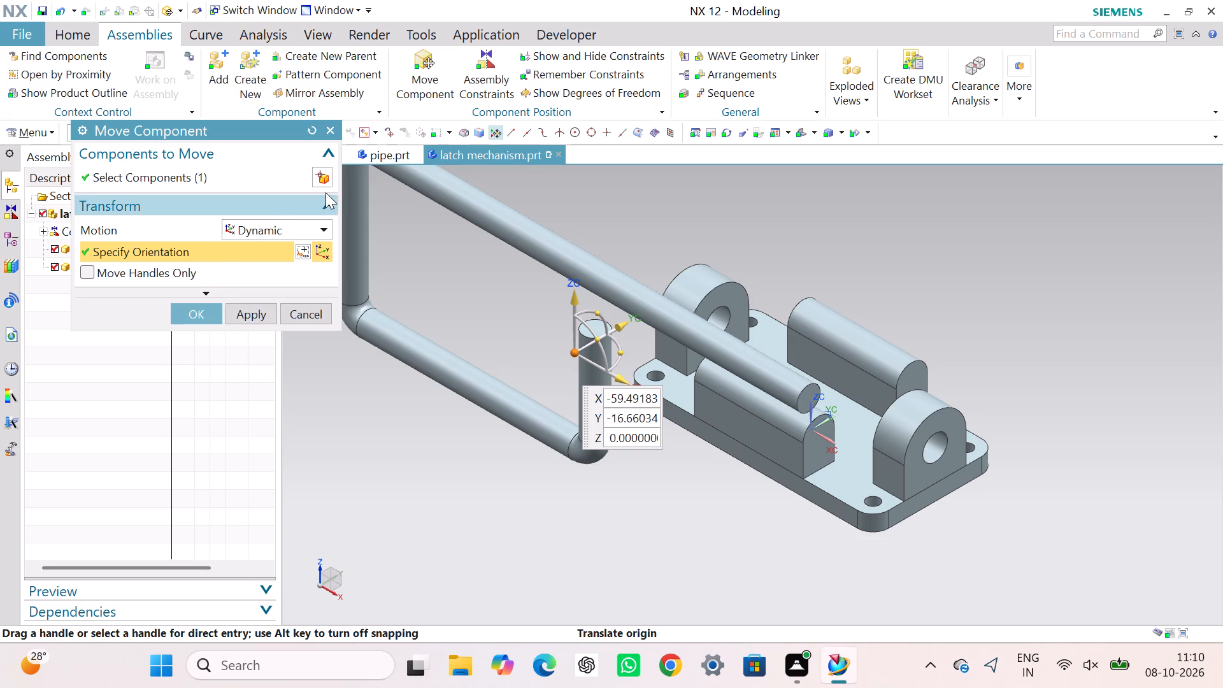
{"action": "left_click", "coordinate": [198, 319]}
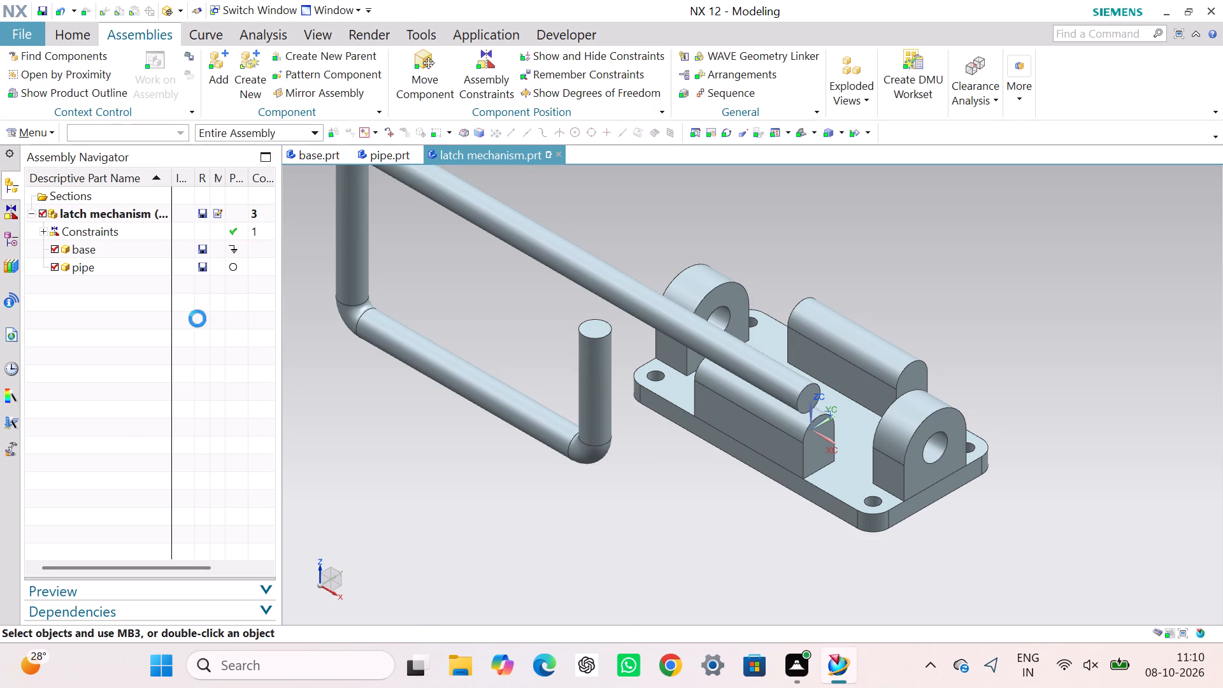
{"action": "left_click_drag", "start_coordinate": [446, 431], "coordinate": [445, 436]}
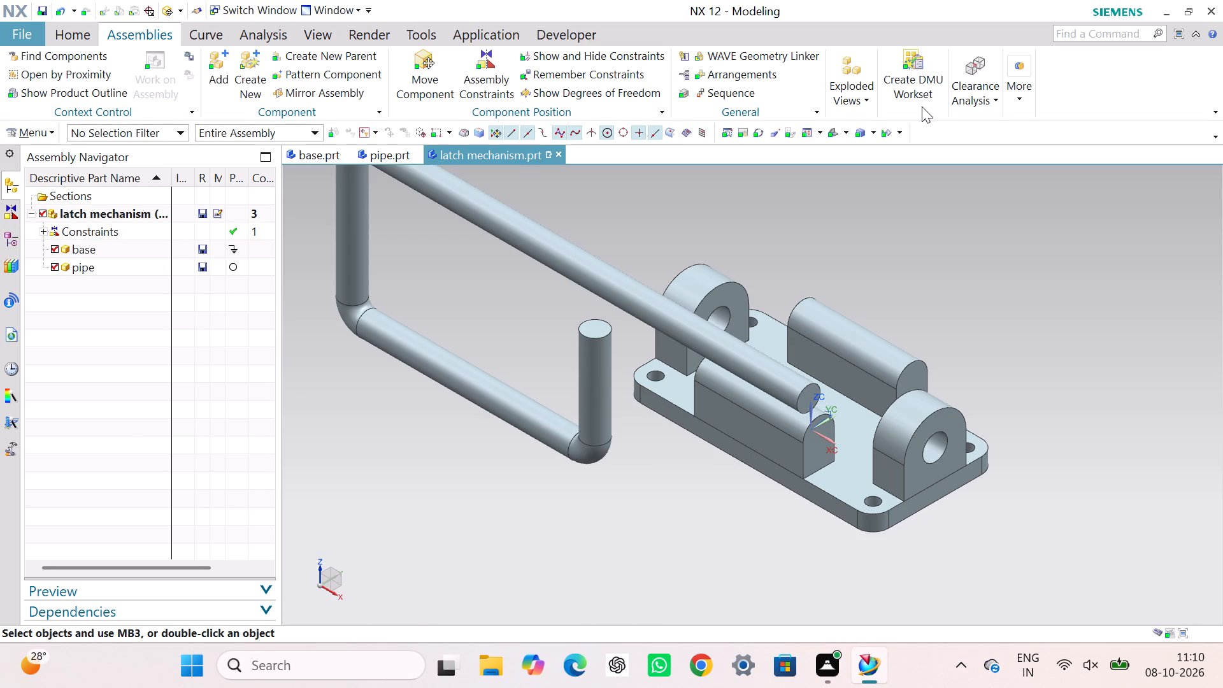
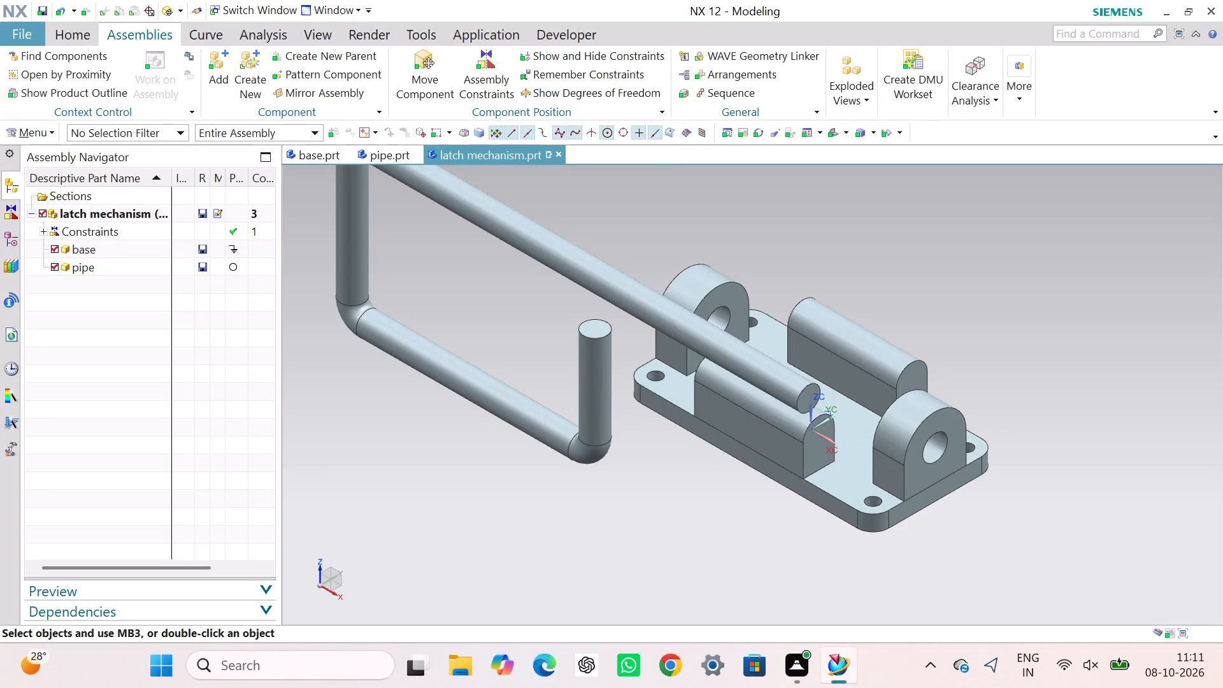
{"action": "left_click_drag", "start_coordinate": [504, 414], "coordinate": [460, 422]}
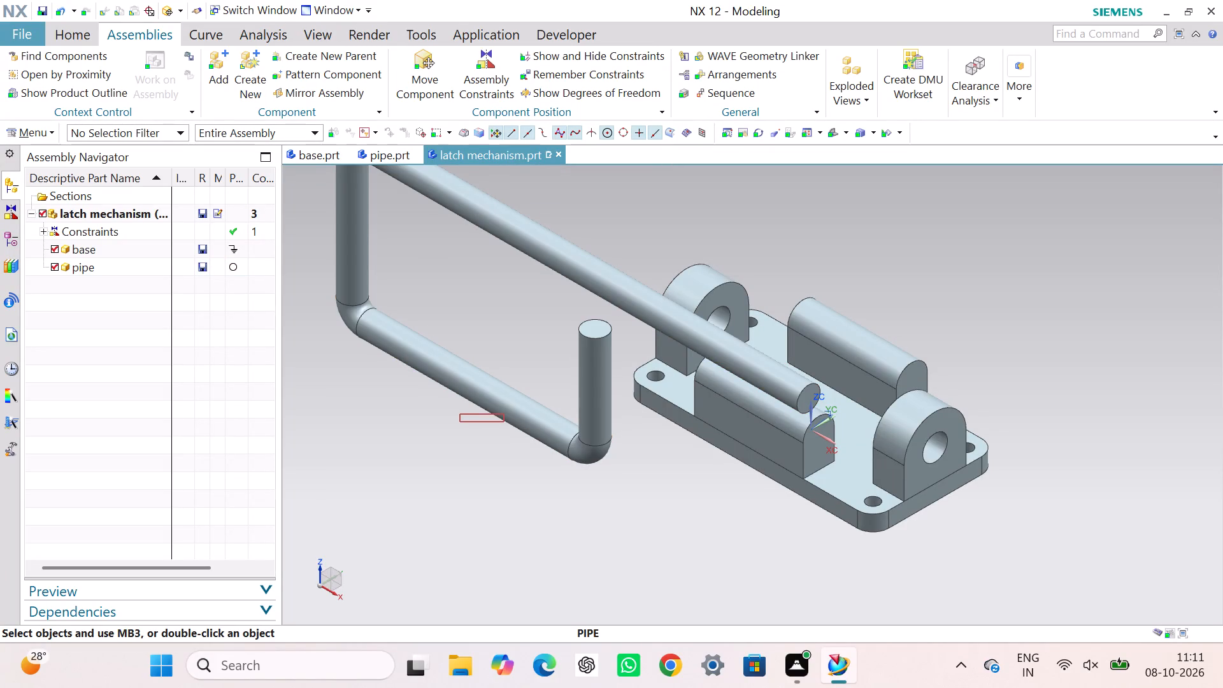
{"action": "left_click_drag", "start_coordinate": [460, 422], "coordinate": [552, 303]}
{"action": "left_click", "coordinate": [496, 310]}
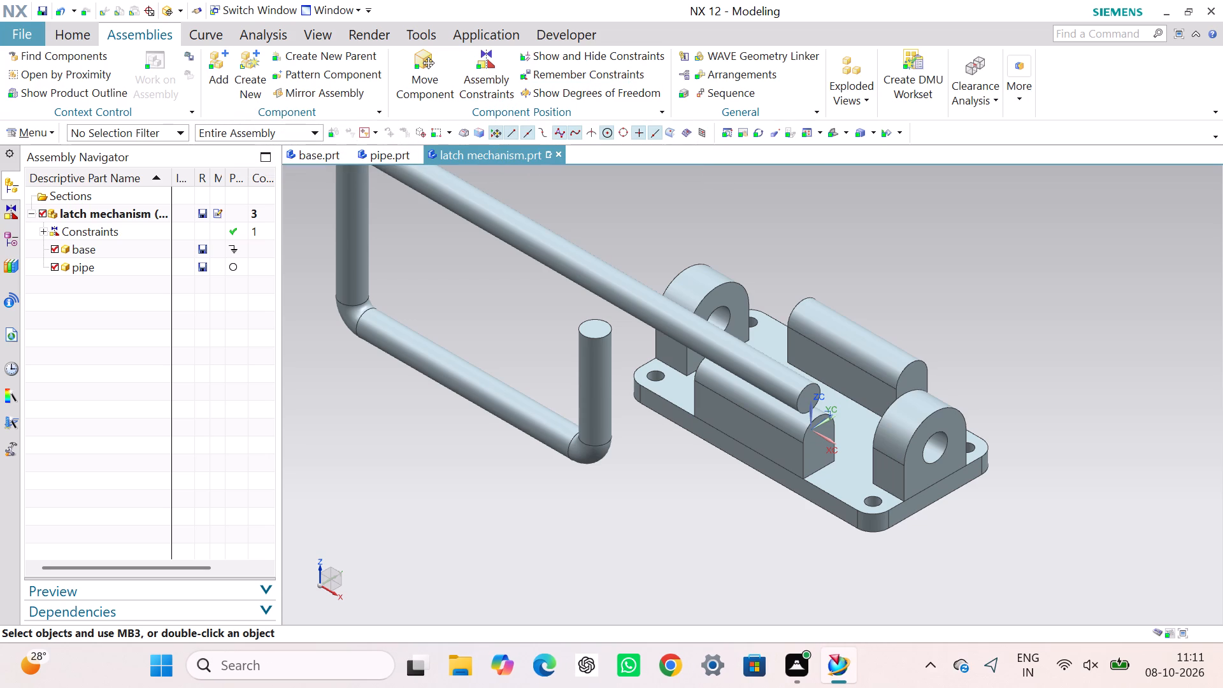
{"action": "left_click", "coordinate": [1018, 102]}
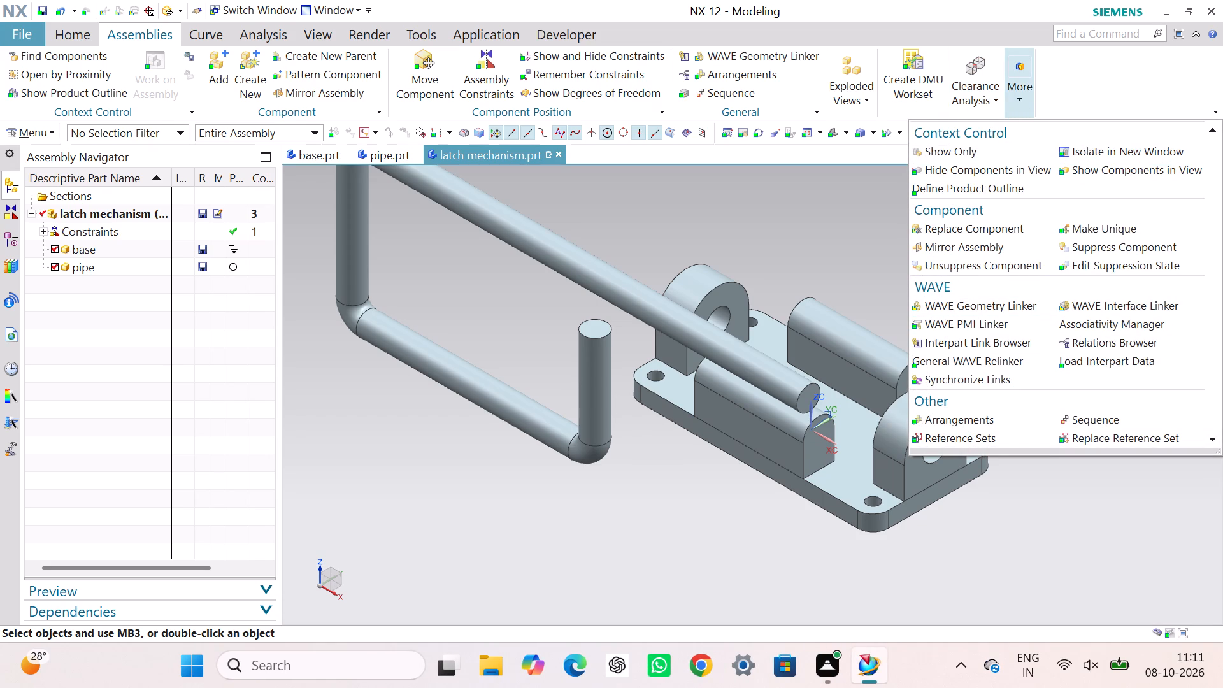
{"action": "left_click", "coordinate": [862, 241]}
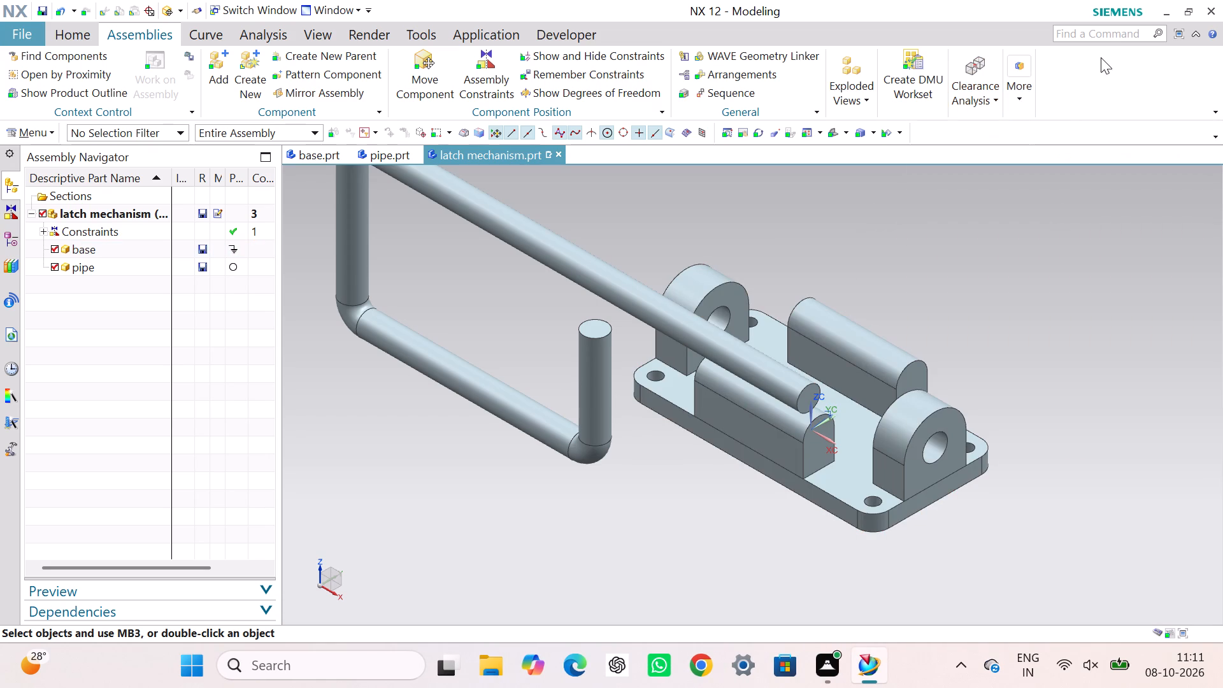
Search the available commands for "rotate", try the view rotation commands found, and close the search.
{"action": "left_click", "coordinate": [1101, 38]}
{"action": "type", "text": "ro"}
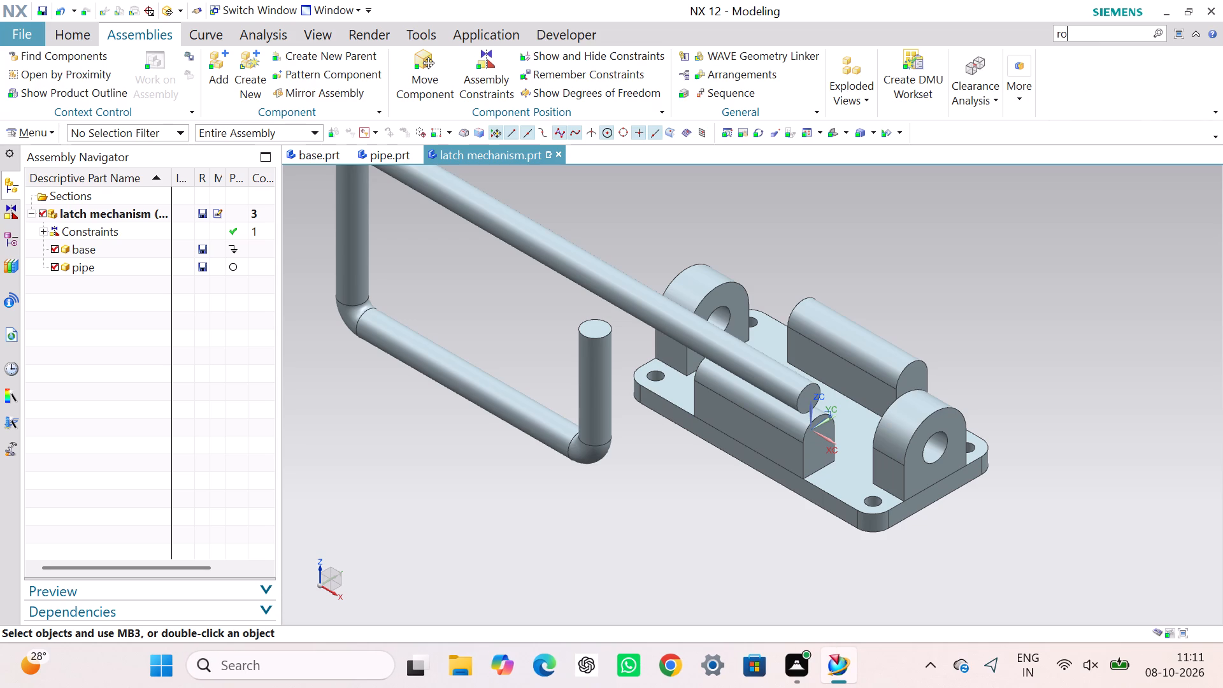
{"action": "type", "text": "tate"}
{"action": "key", "text": "Return"}
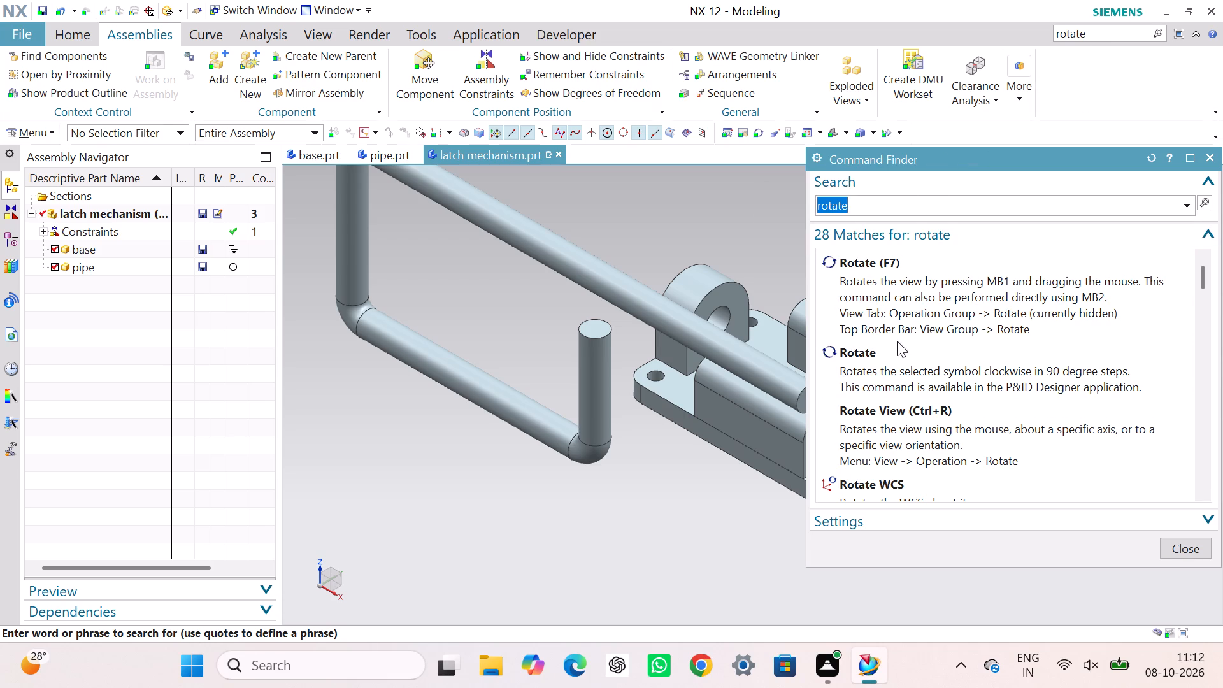
{"action": "left_click", "coordinate": [901, 308]}
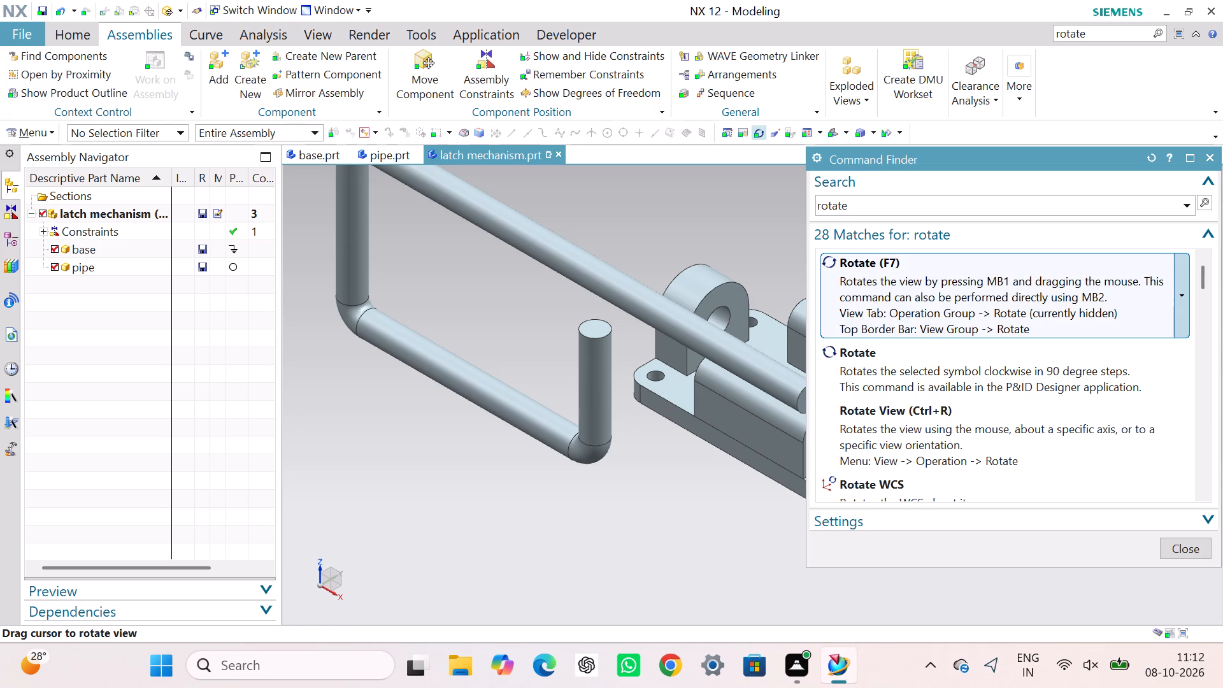
{"action": "scroll", "coordinate": [906, 294], "scroll_direction": "up", "scroll_amount": 1}
{"action": "left_click", "coordinate": [888, 365]}
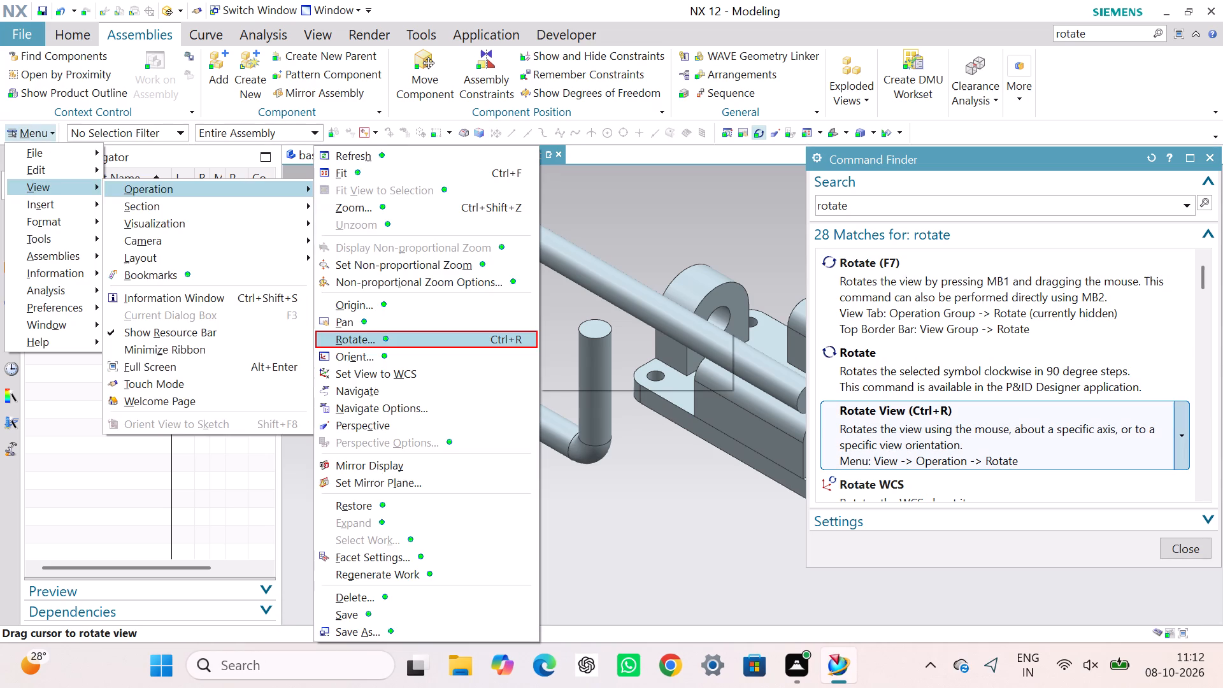
{"action": "right_click", "coordinate": [568, 262]}
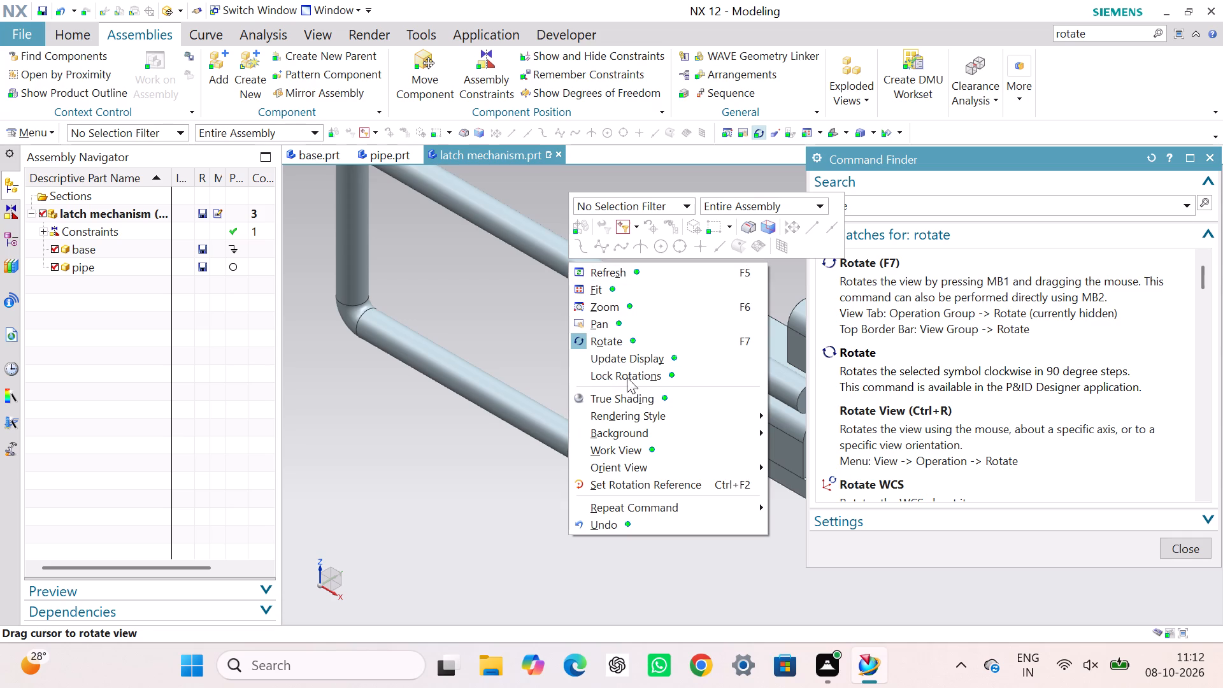
{"action": "left_click", "coordinate": [637, 346]}
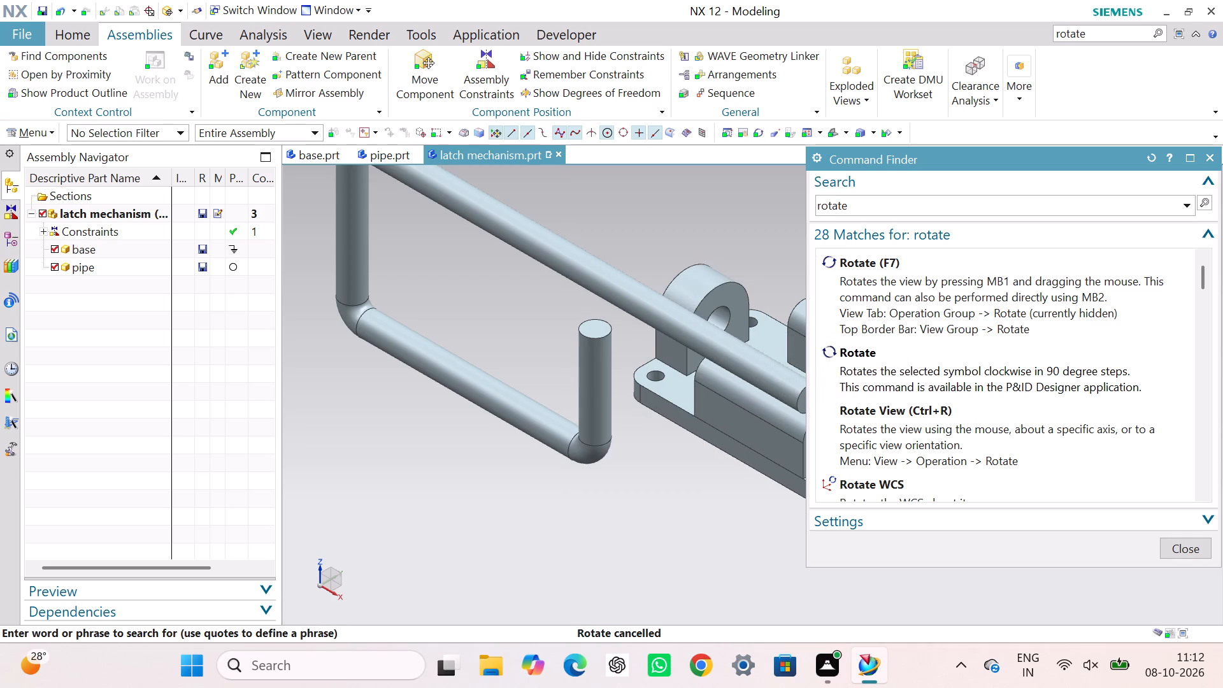
{"action": "left_click_drag", "start_coordinate": [639, 308], "coordinate": [673, 252]}
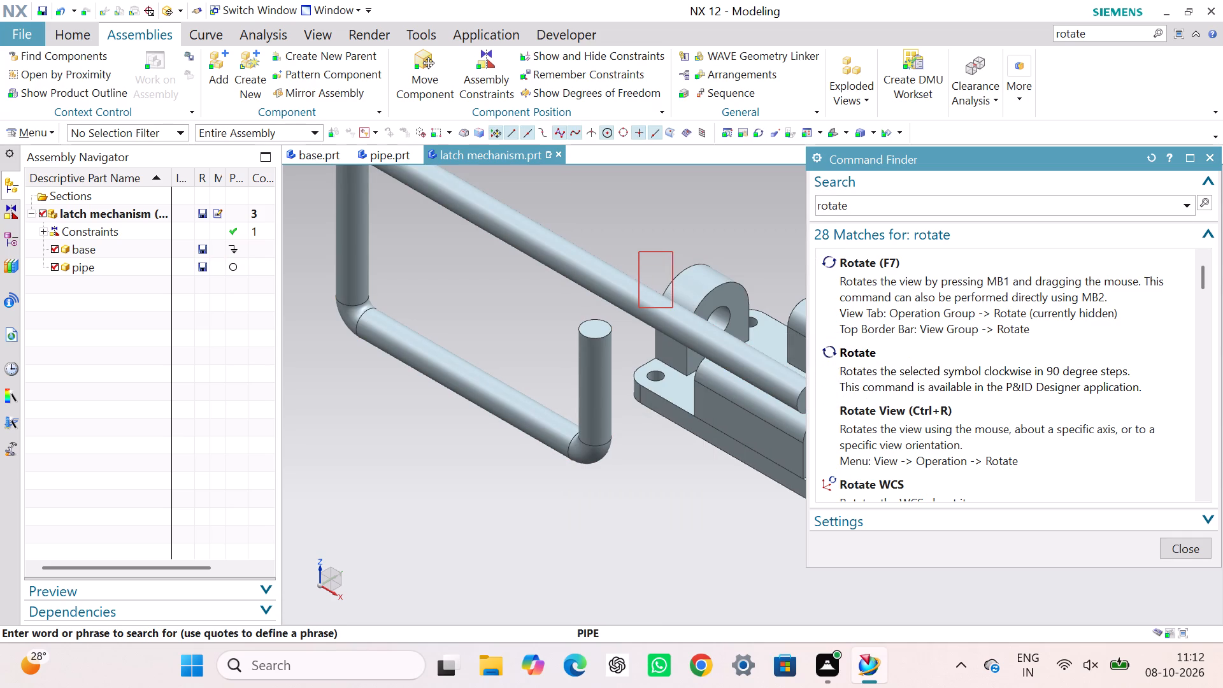
{"action": "left_click", "coordinate": [1213, 161]}
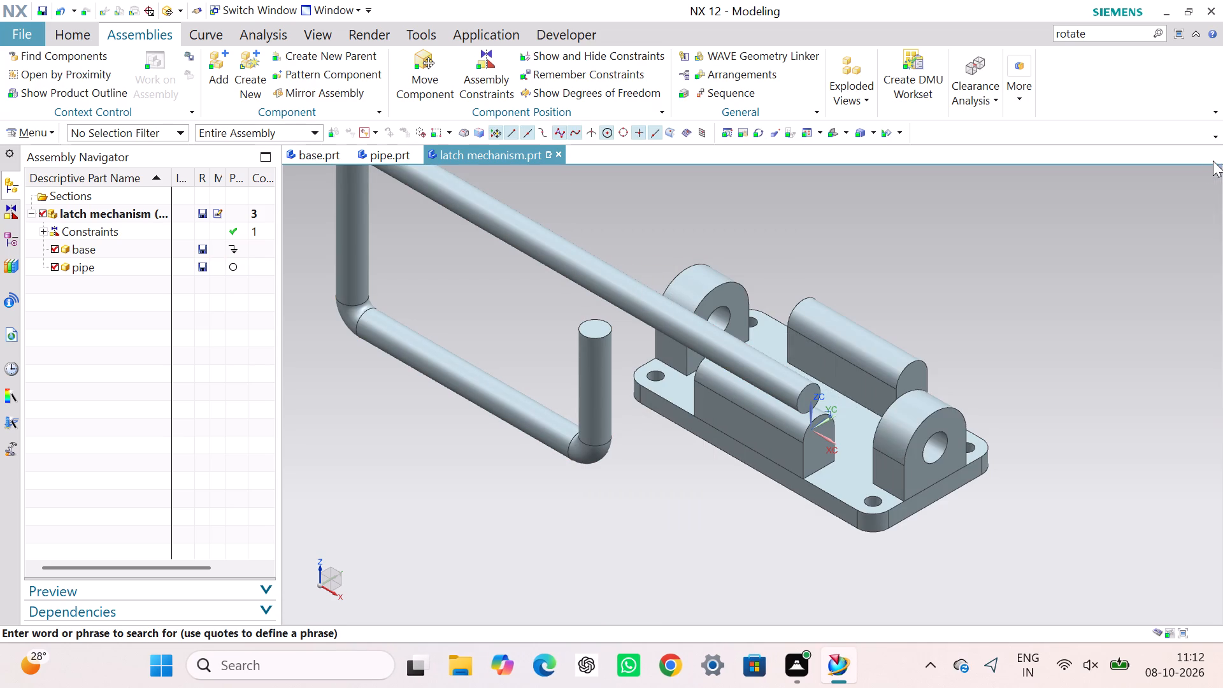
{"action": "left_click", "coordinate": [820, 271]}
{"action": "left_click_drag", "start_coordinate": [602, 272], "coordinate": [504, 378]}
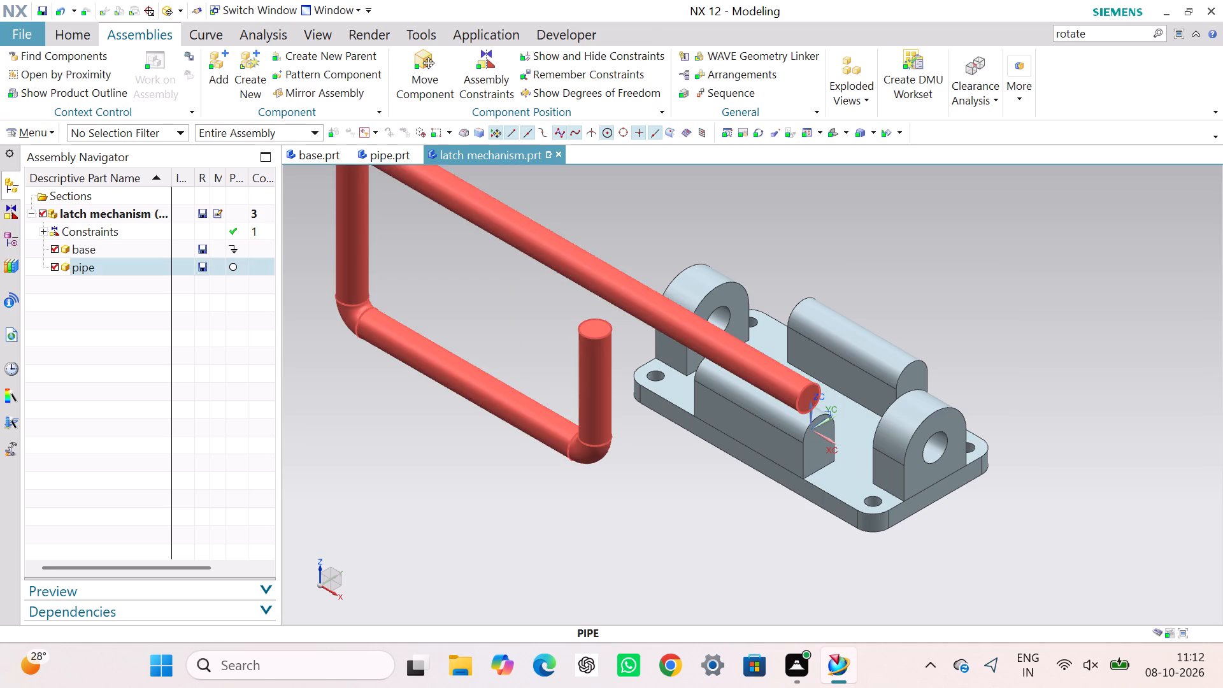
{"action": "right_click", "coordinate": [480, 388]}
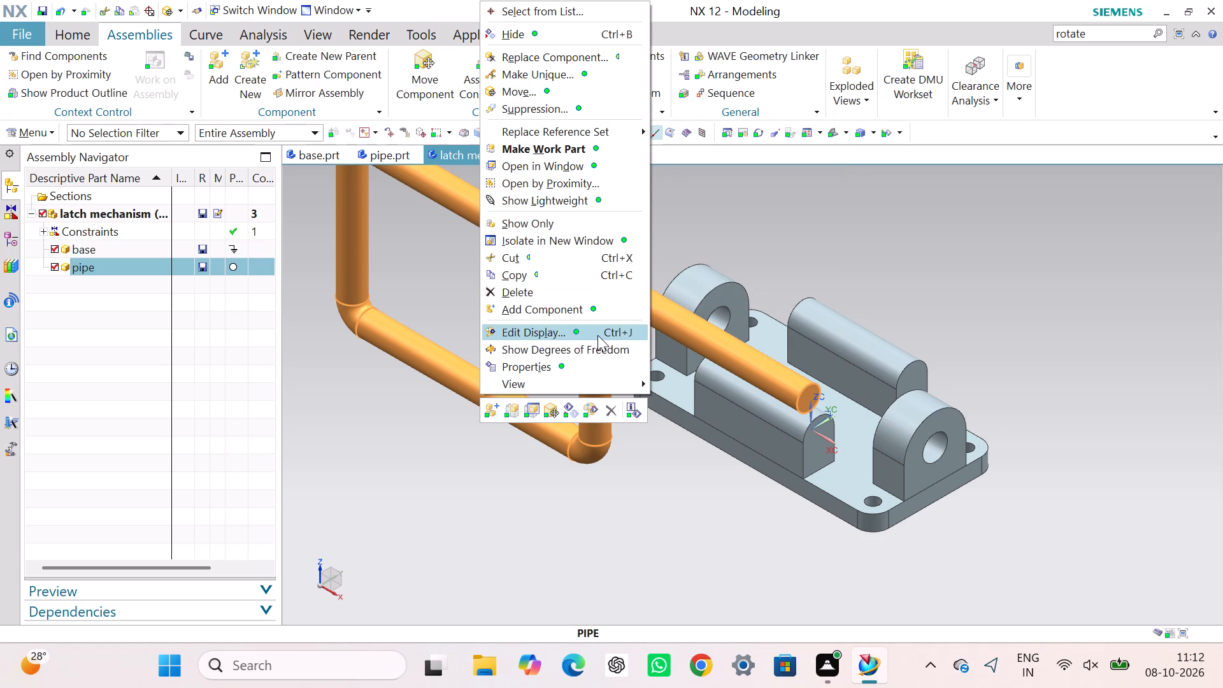
Examine the pipe and base from other angles with view Rotate, and restore the isometric view.
{"action": "right_click", "coordinate": [918, 257]}
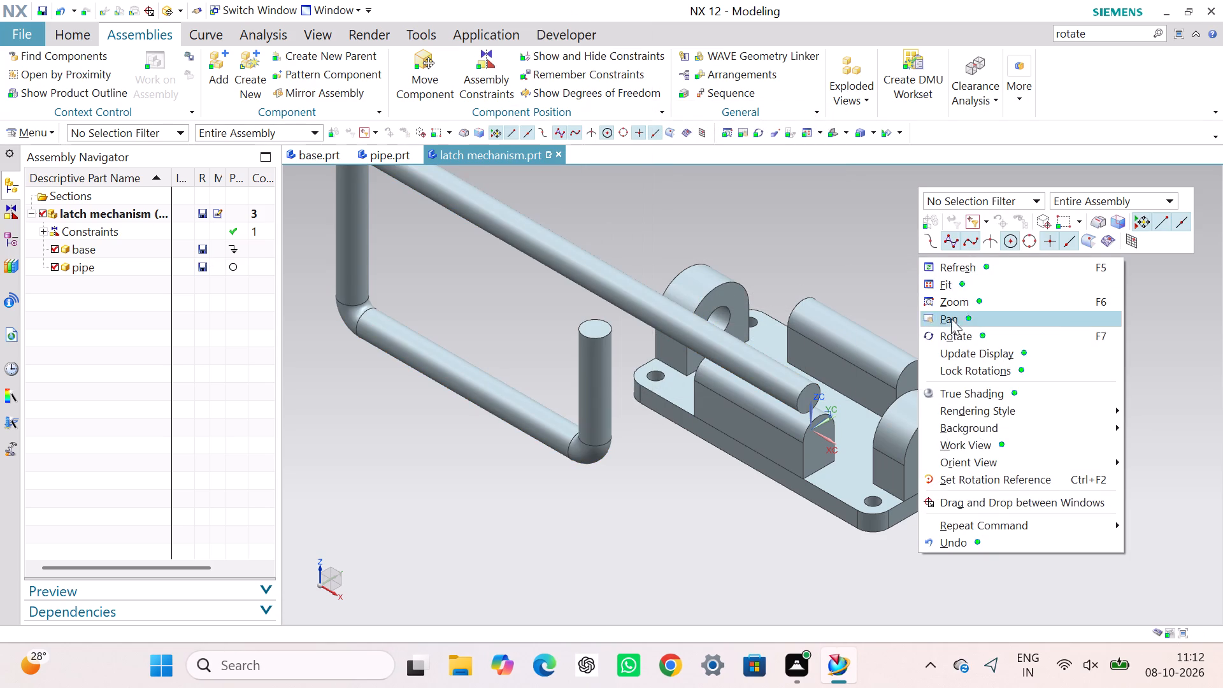
{"action": "left_click", "coordinate": [989, 338]}
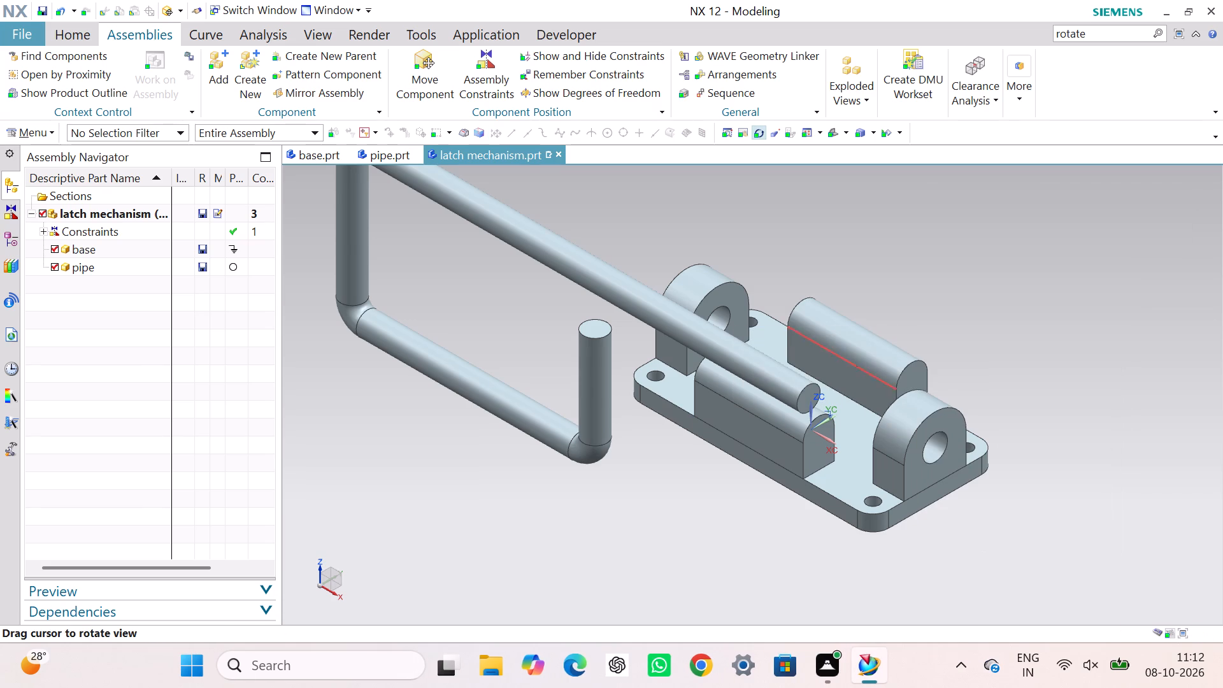
{"action": "left_click", "coordinate": [868, 396]}
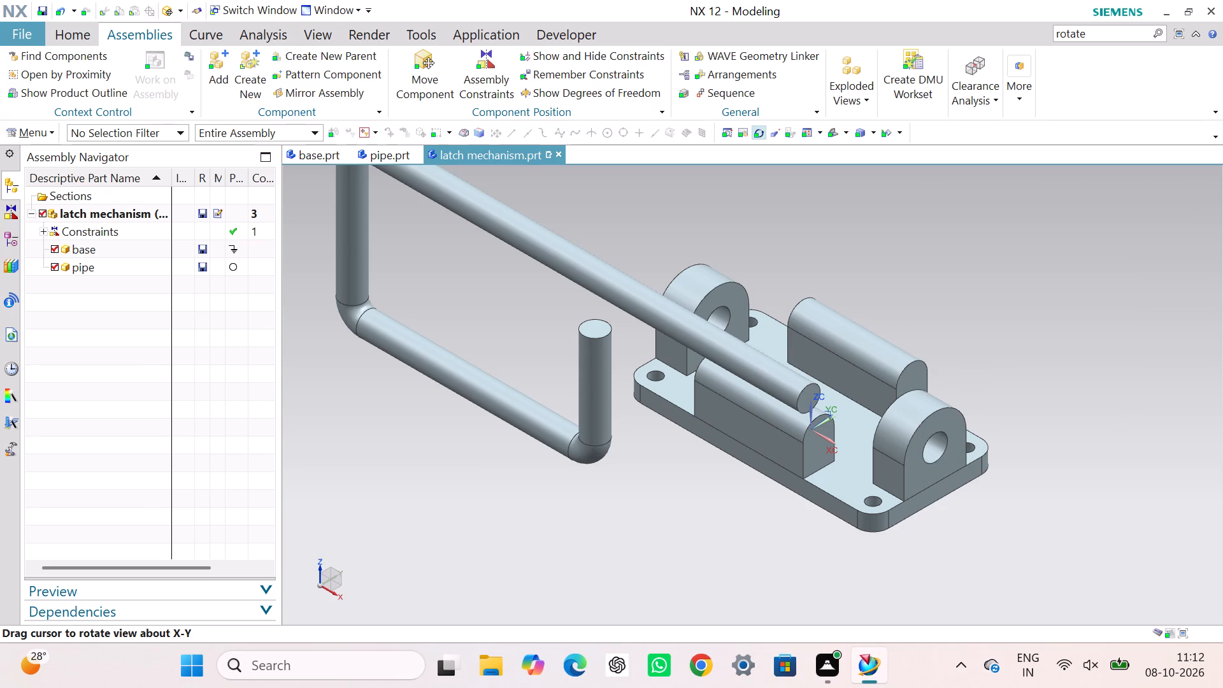
{"action": "left_click_drag", "start_coordinate": [643, 301], "coordinate": [890, 222]}
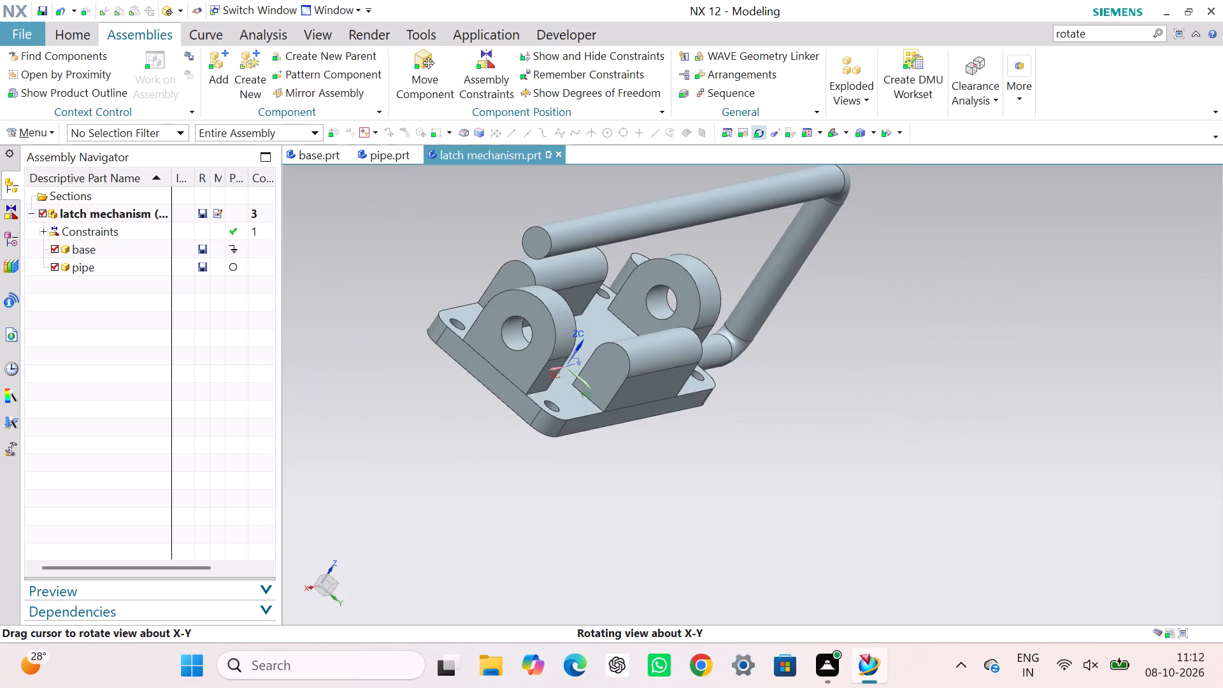
{"action": "left_click_drag", "start_coordinate": [890, 222], "coordinate": [833, 252]}
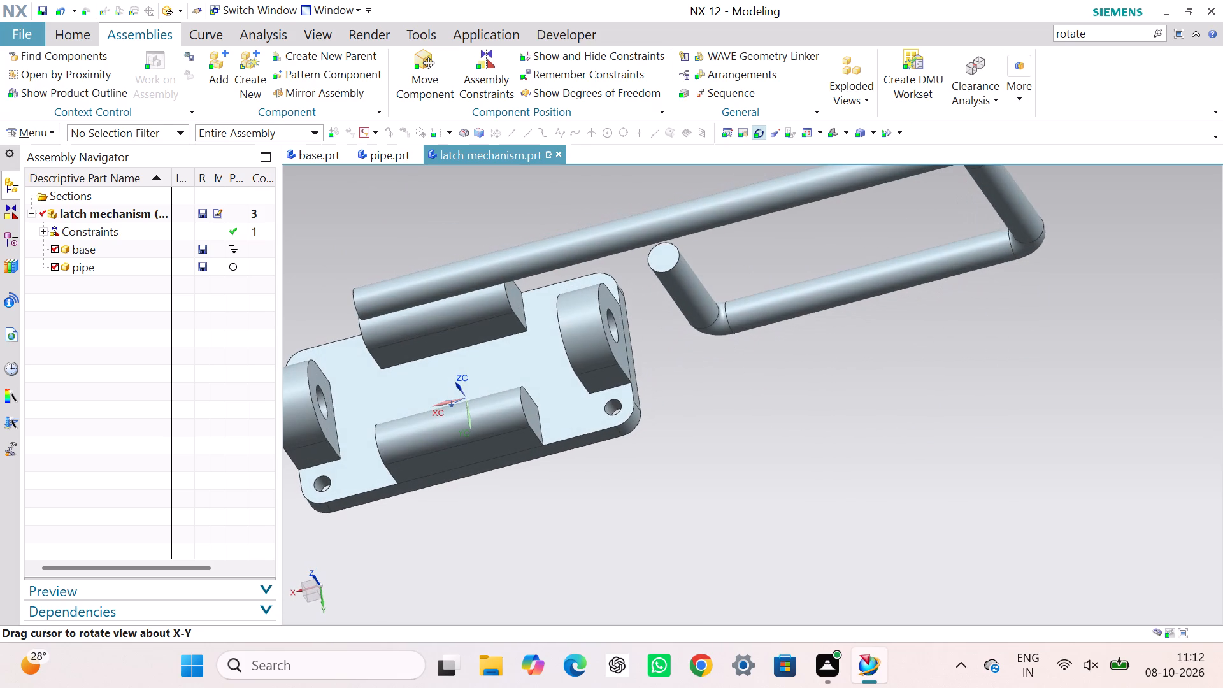
{"action": "right_click", "coordinate": [806, 366]}
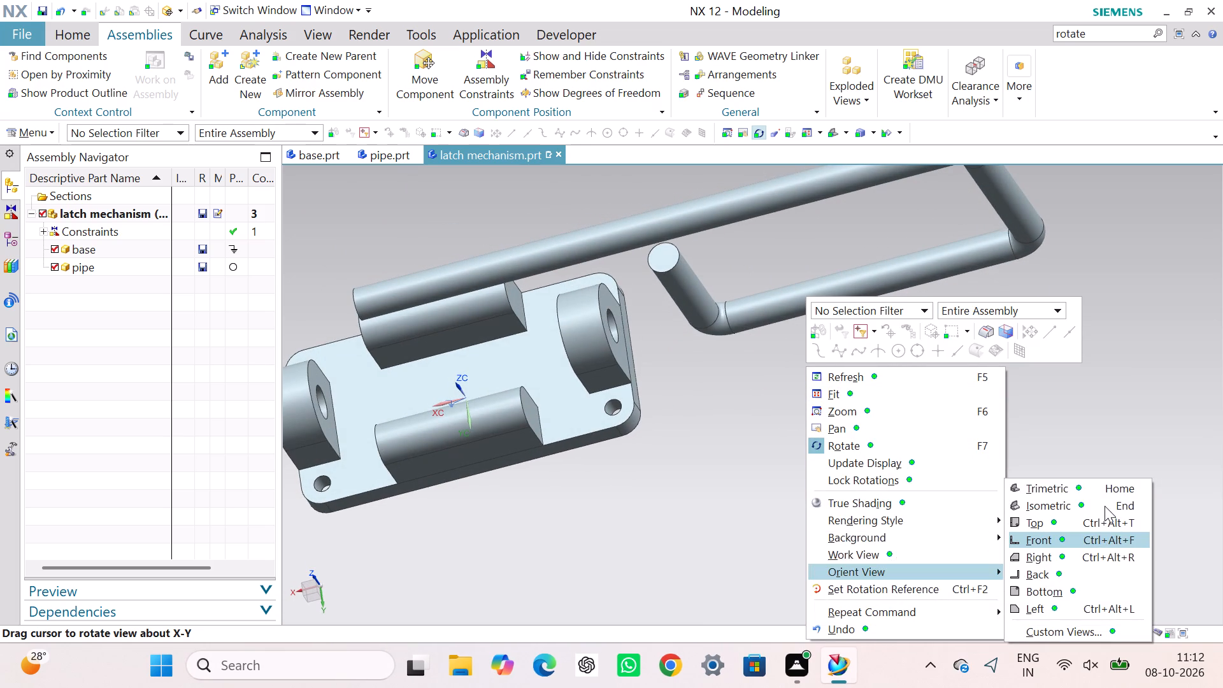
{"action": "left_click", "coordinate": [1105, 506]}
{"action": "double_click", "coordinate": [1063, 367]}
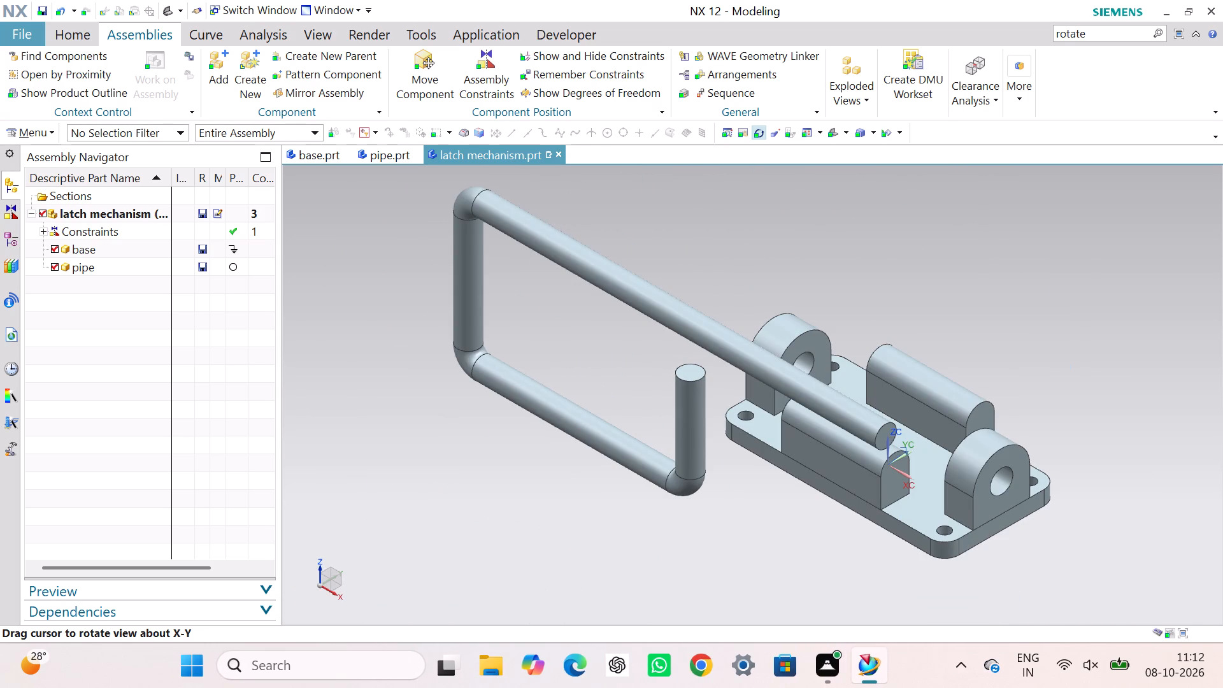
{"action": "left_click", "coordinate": [415, 380]}
{"action": "key", "text": "Escape"}
{"action": "key", "text": "Escape"}
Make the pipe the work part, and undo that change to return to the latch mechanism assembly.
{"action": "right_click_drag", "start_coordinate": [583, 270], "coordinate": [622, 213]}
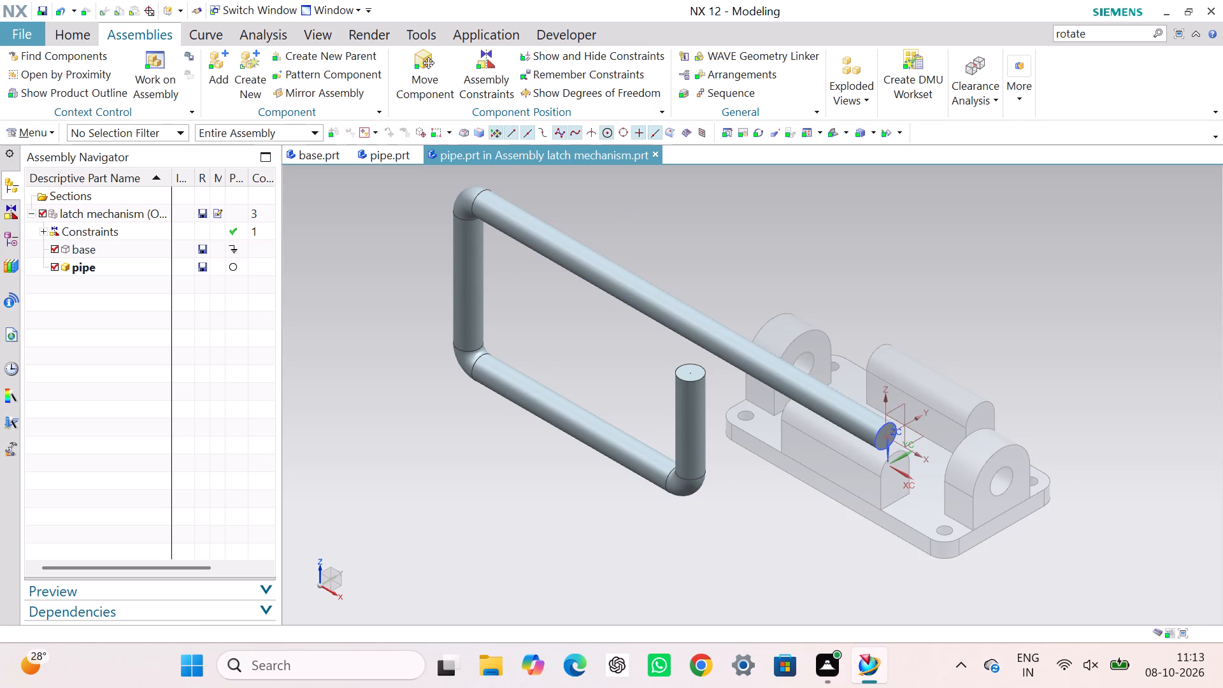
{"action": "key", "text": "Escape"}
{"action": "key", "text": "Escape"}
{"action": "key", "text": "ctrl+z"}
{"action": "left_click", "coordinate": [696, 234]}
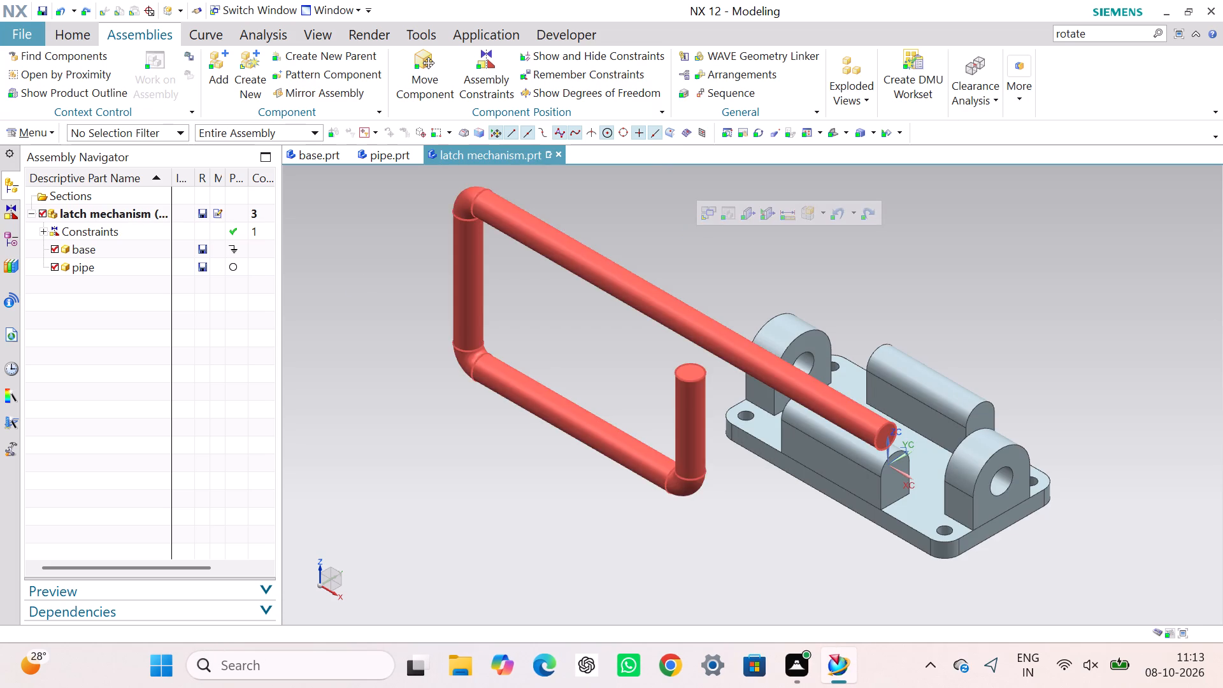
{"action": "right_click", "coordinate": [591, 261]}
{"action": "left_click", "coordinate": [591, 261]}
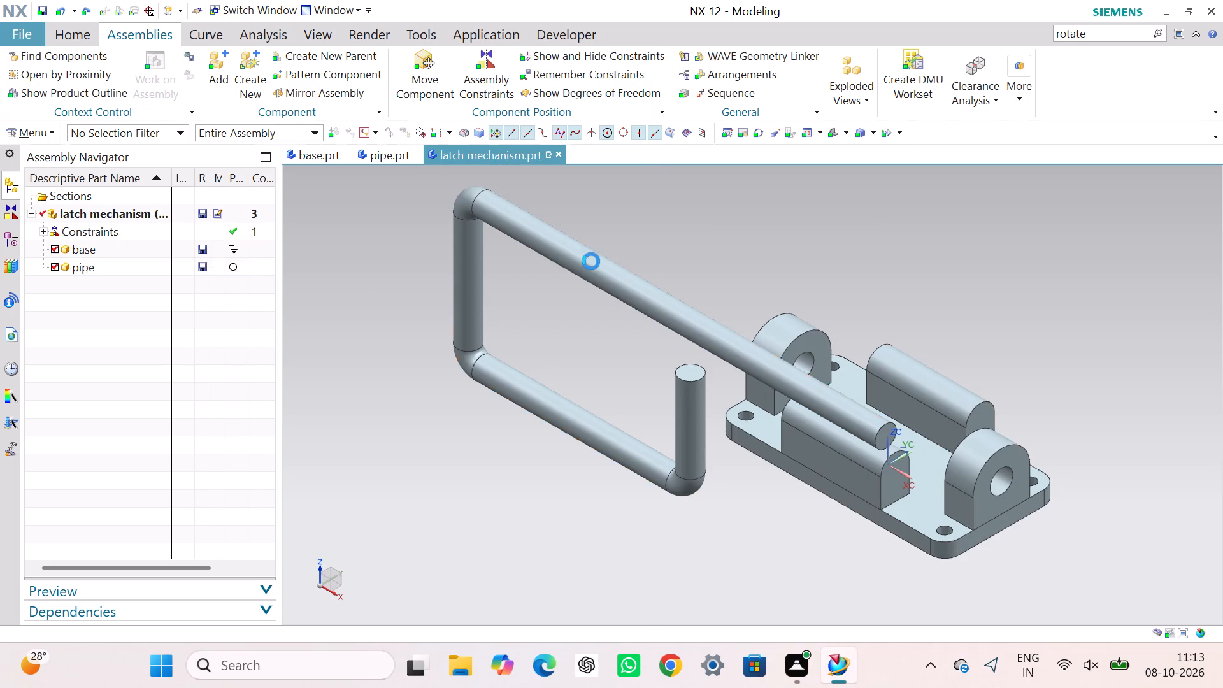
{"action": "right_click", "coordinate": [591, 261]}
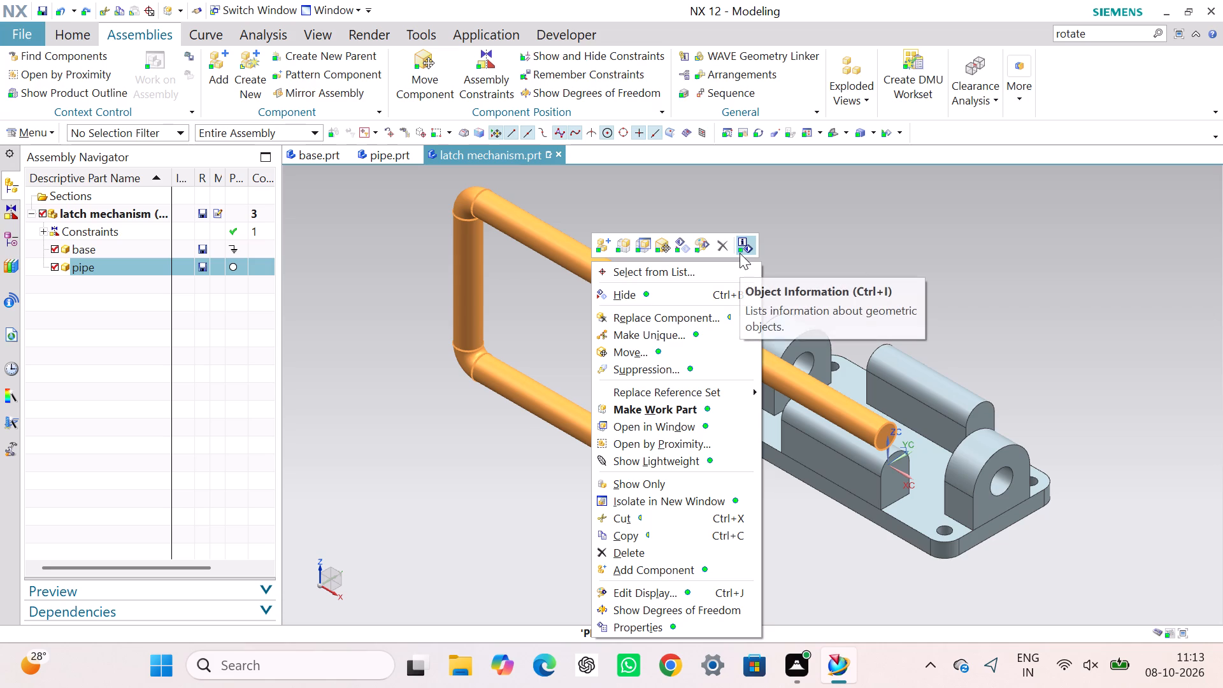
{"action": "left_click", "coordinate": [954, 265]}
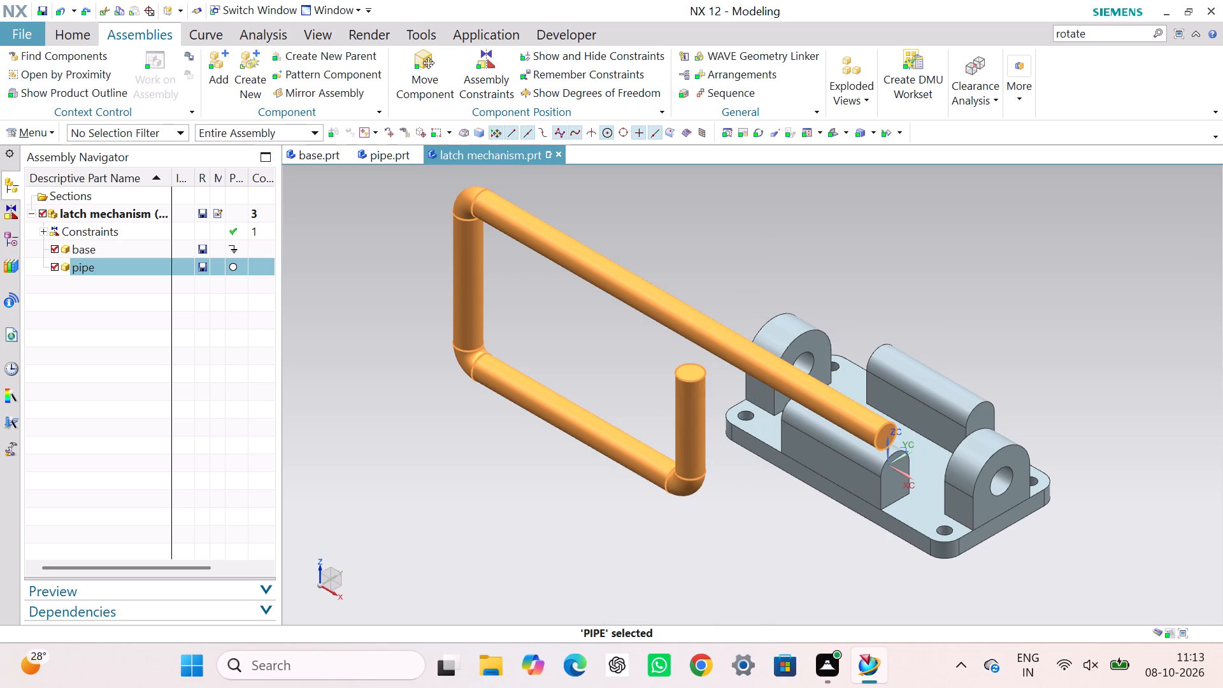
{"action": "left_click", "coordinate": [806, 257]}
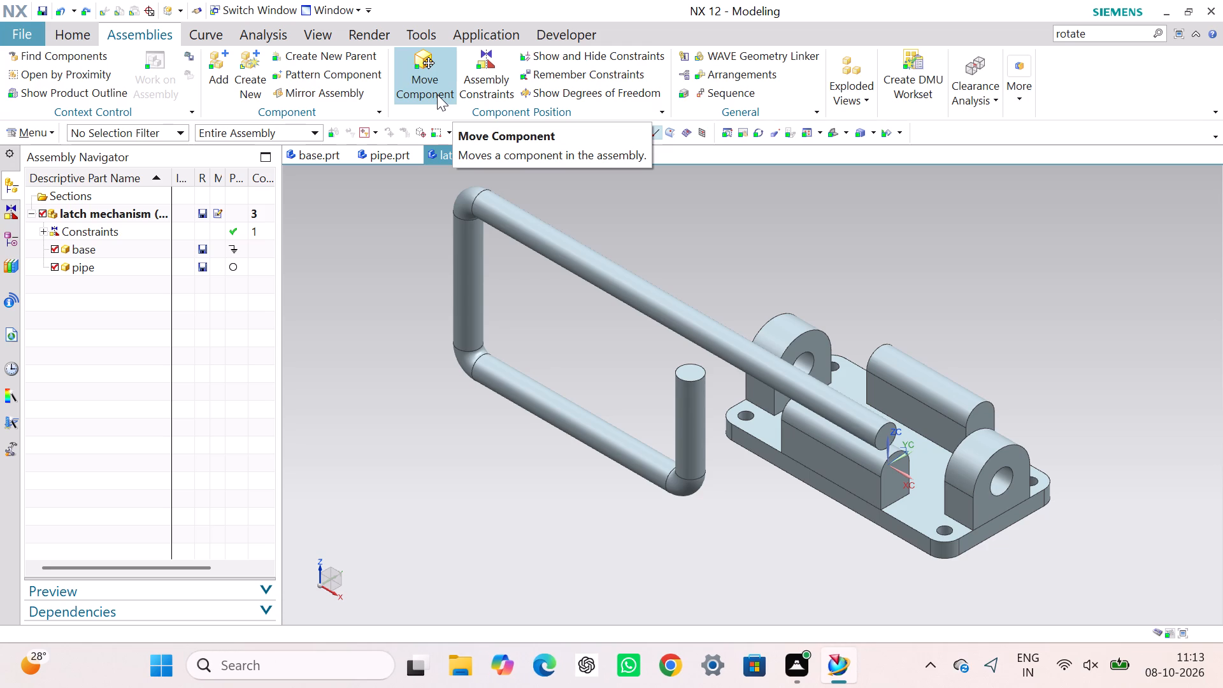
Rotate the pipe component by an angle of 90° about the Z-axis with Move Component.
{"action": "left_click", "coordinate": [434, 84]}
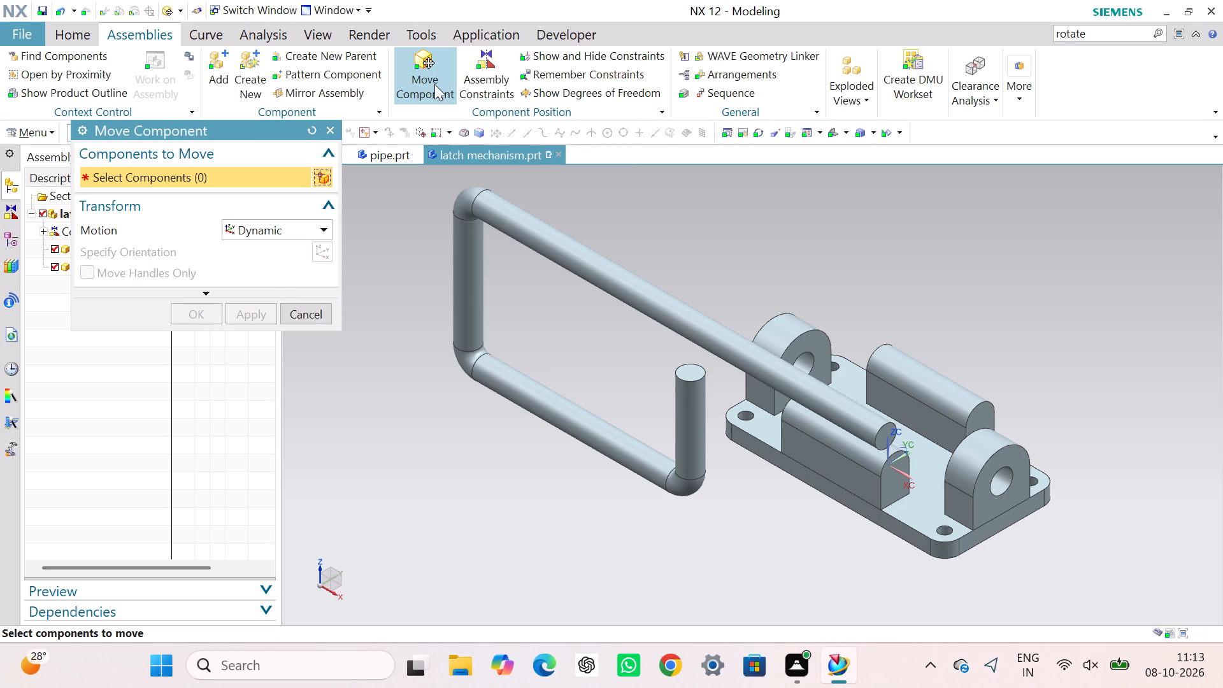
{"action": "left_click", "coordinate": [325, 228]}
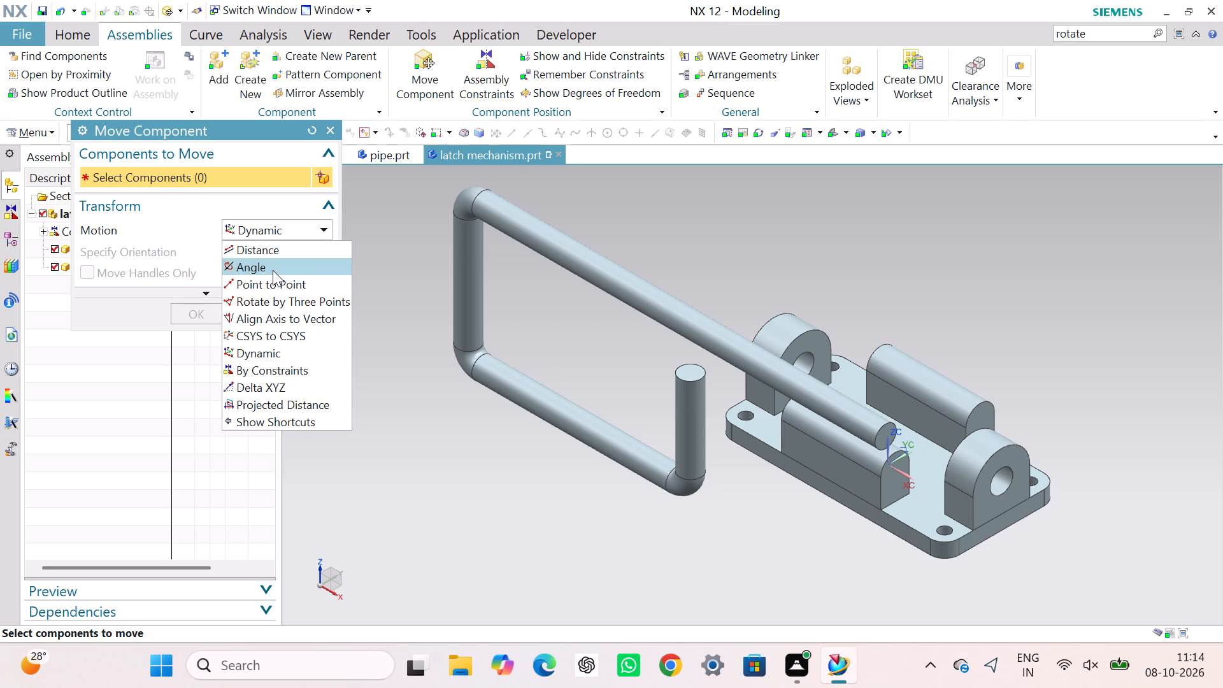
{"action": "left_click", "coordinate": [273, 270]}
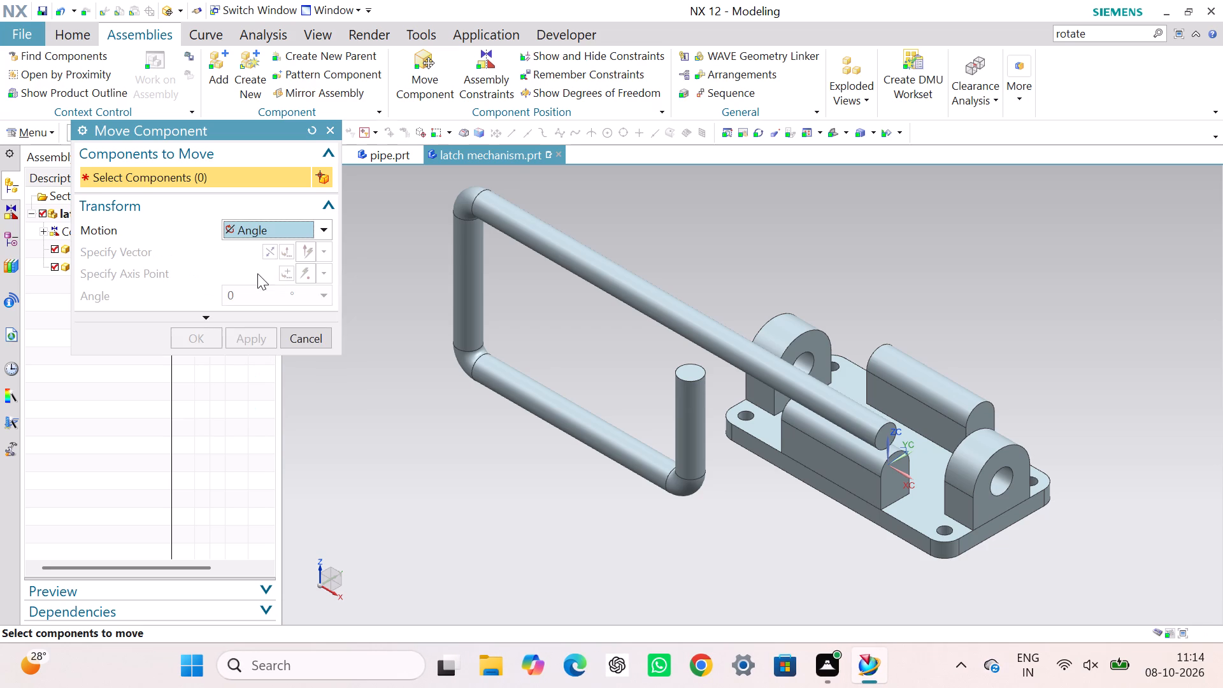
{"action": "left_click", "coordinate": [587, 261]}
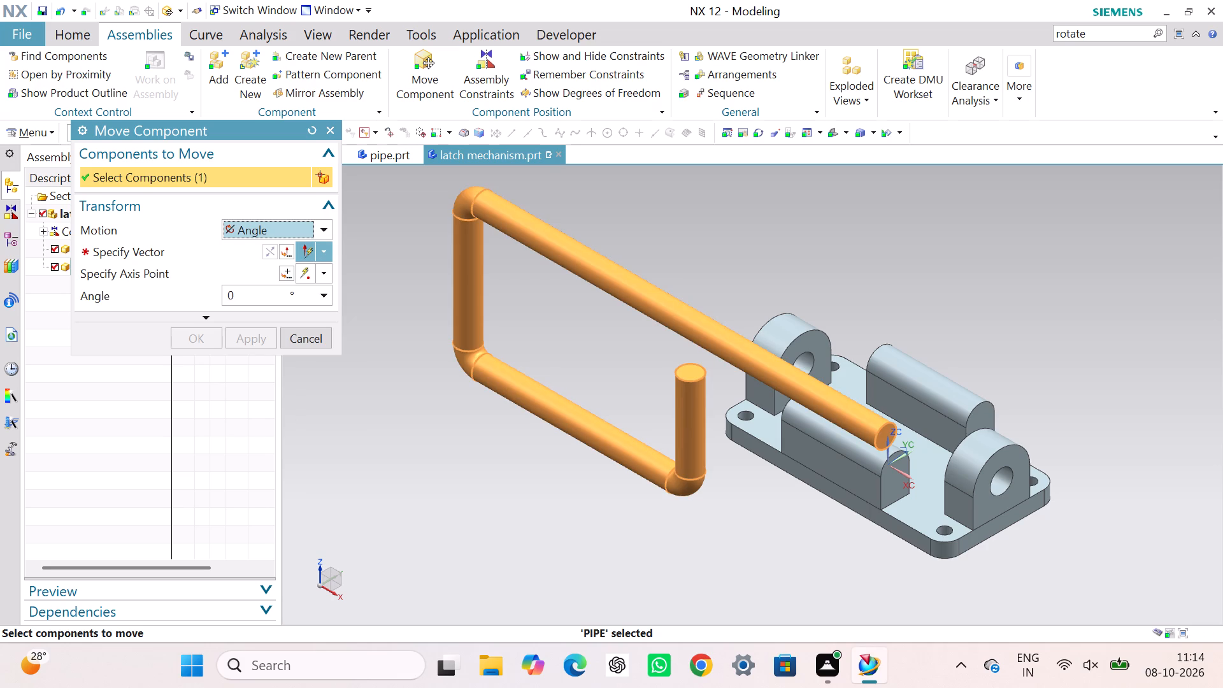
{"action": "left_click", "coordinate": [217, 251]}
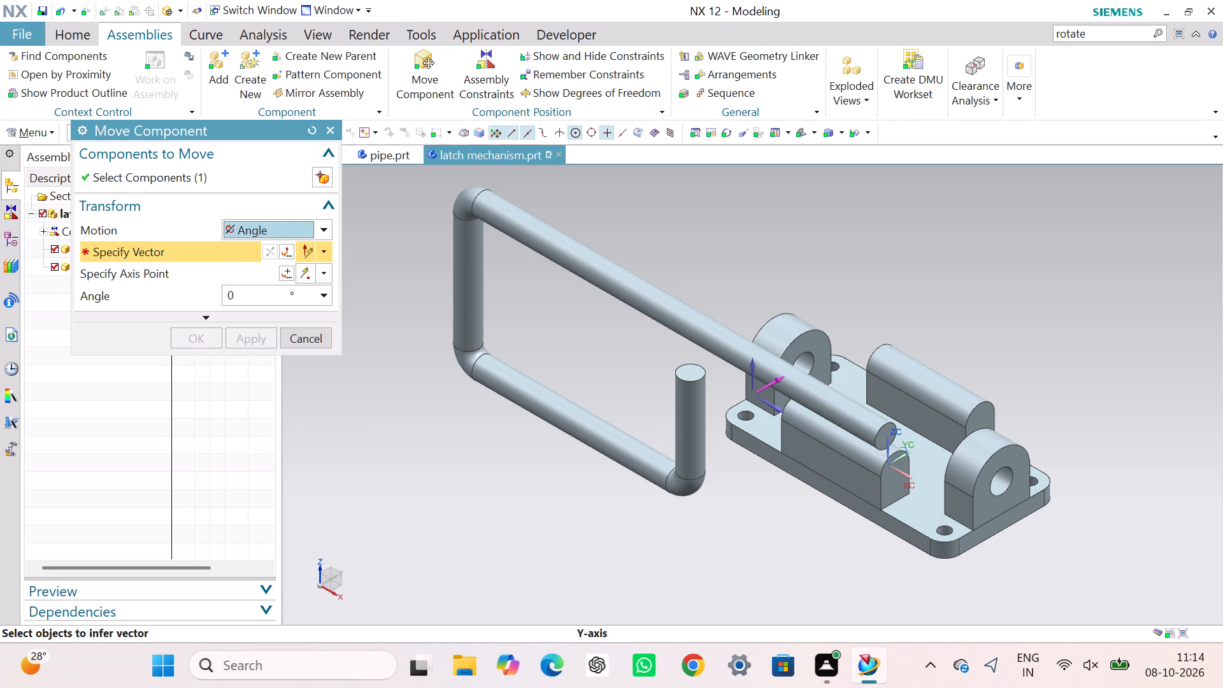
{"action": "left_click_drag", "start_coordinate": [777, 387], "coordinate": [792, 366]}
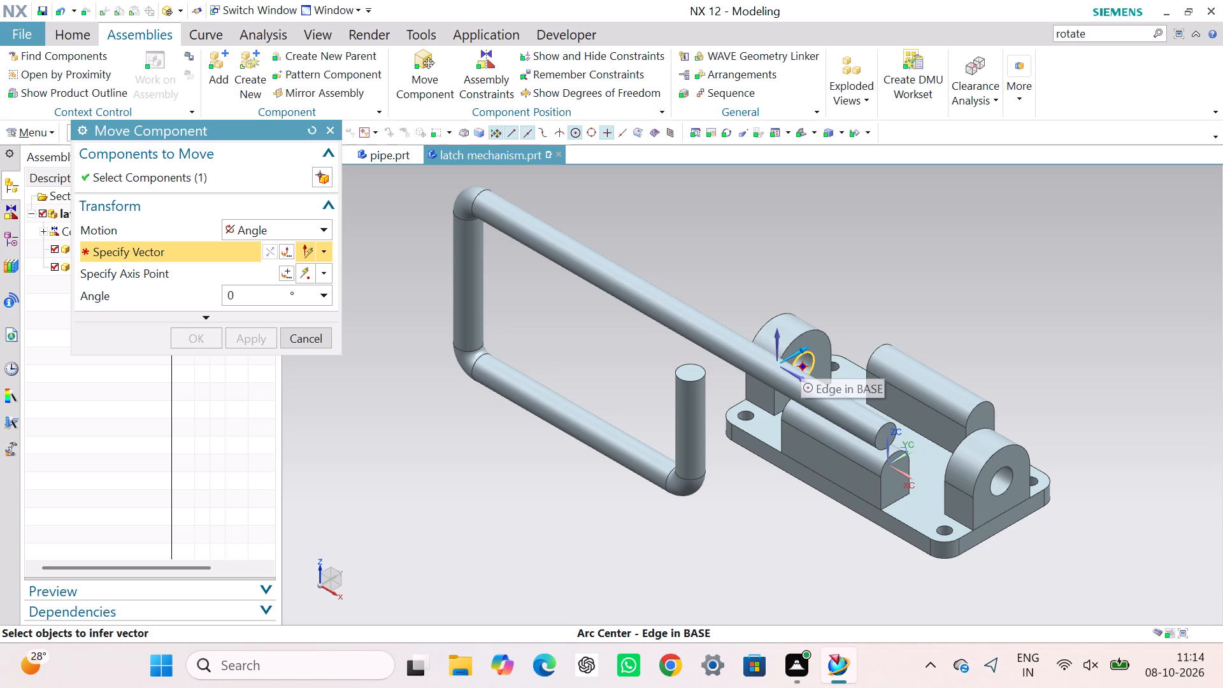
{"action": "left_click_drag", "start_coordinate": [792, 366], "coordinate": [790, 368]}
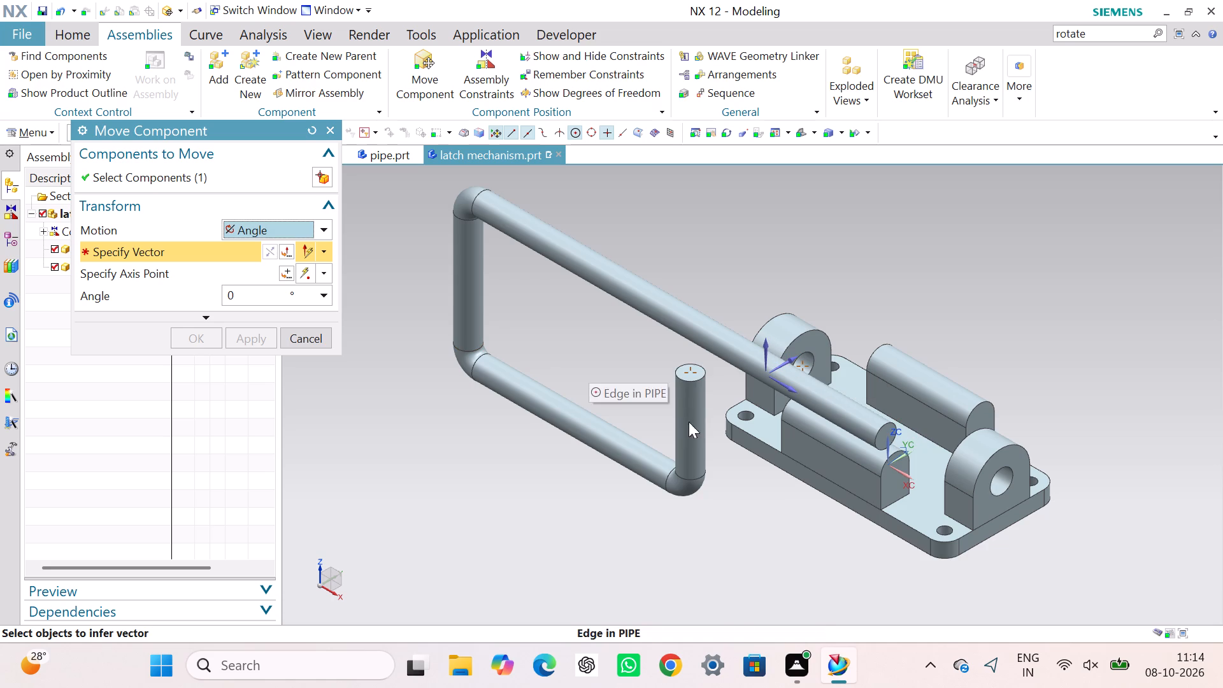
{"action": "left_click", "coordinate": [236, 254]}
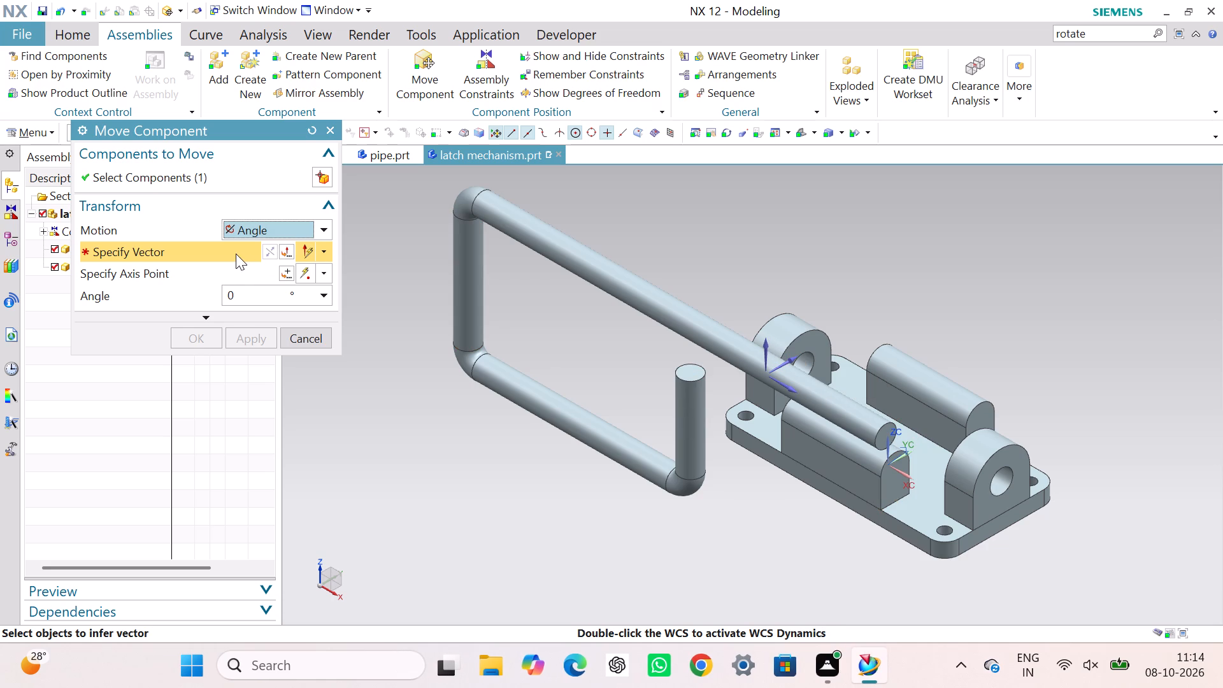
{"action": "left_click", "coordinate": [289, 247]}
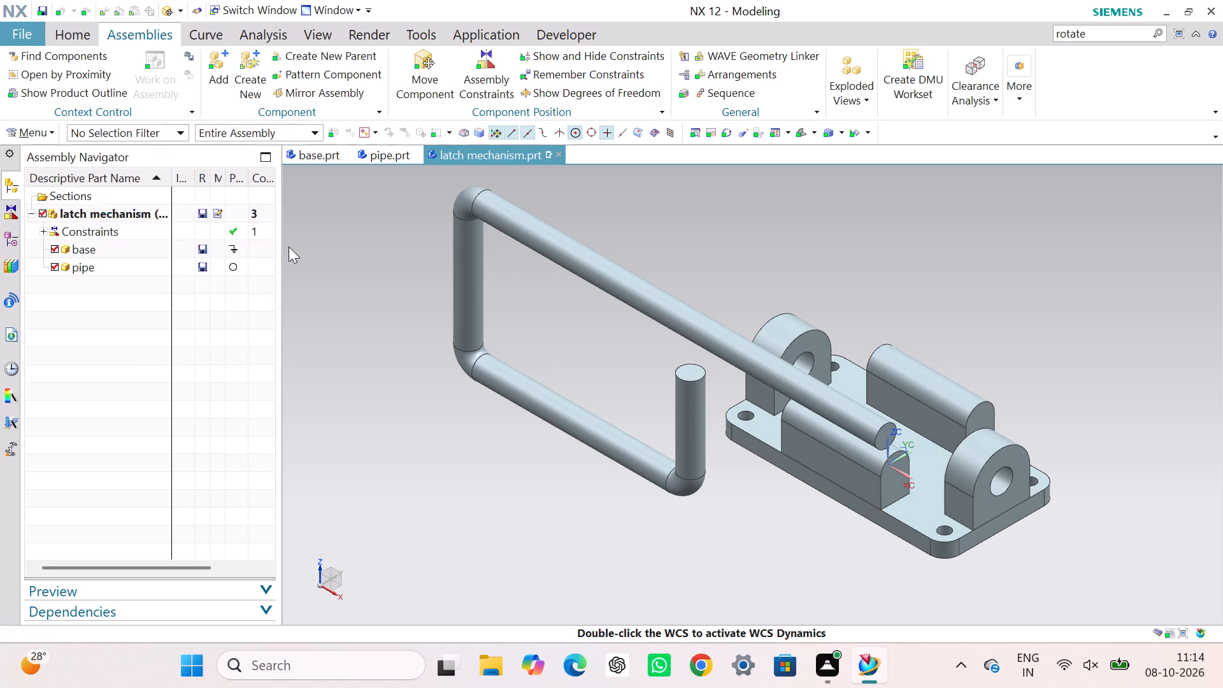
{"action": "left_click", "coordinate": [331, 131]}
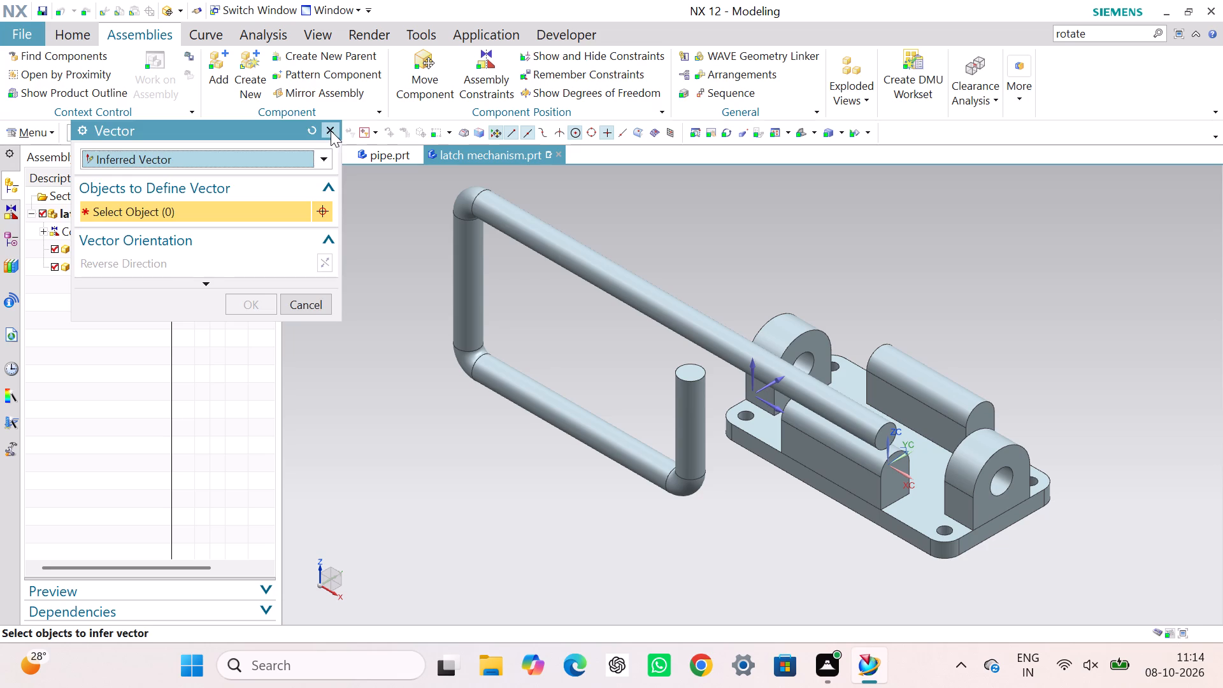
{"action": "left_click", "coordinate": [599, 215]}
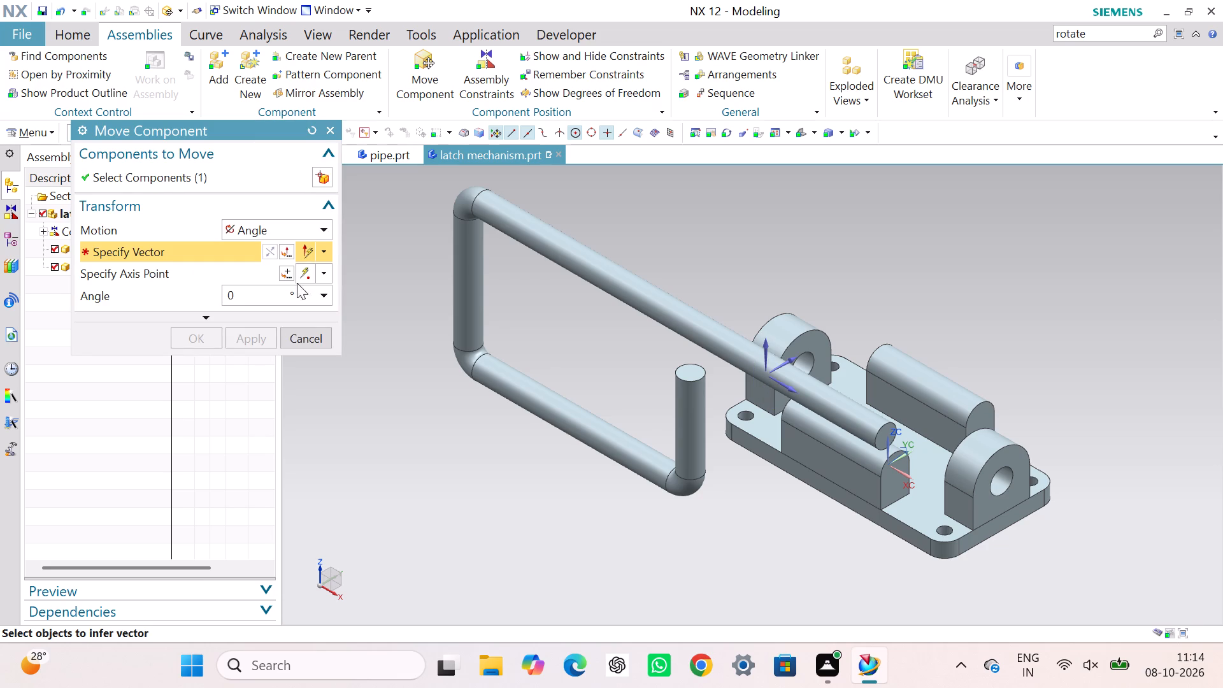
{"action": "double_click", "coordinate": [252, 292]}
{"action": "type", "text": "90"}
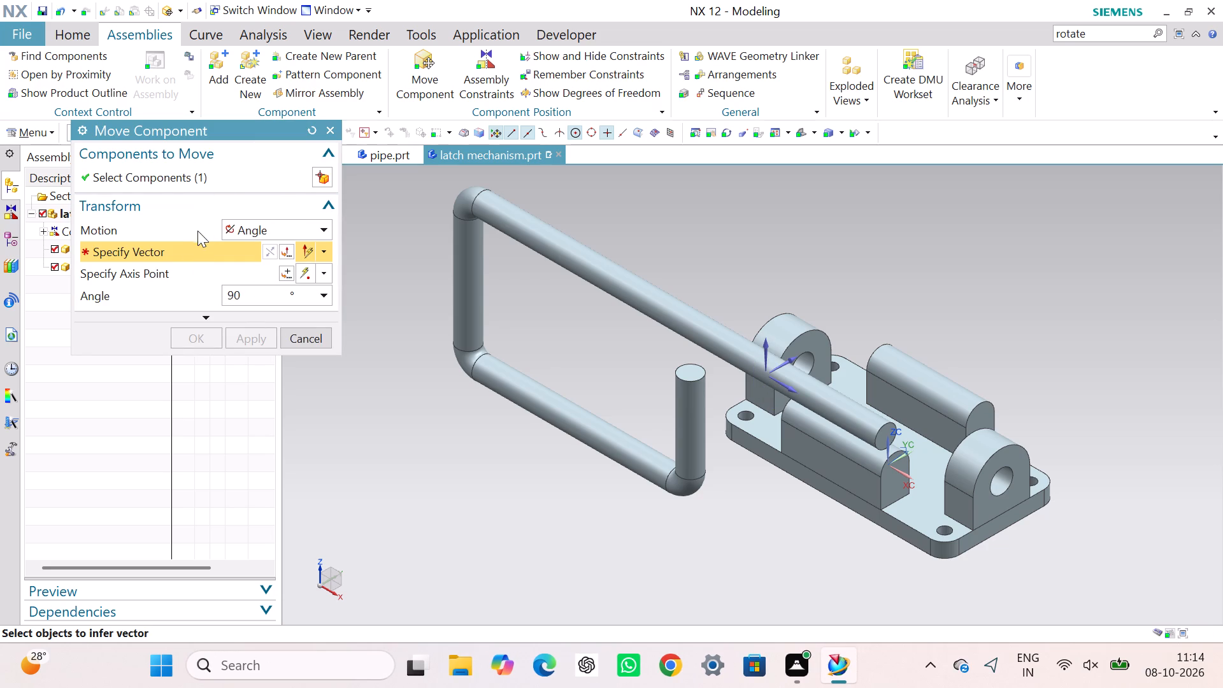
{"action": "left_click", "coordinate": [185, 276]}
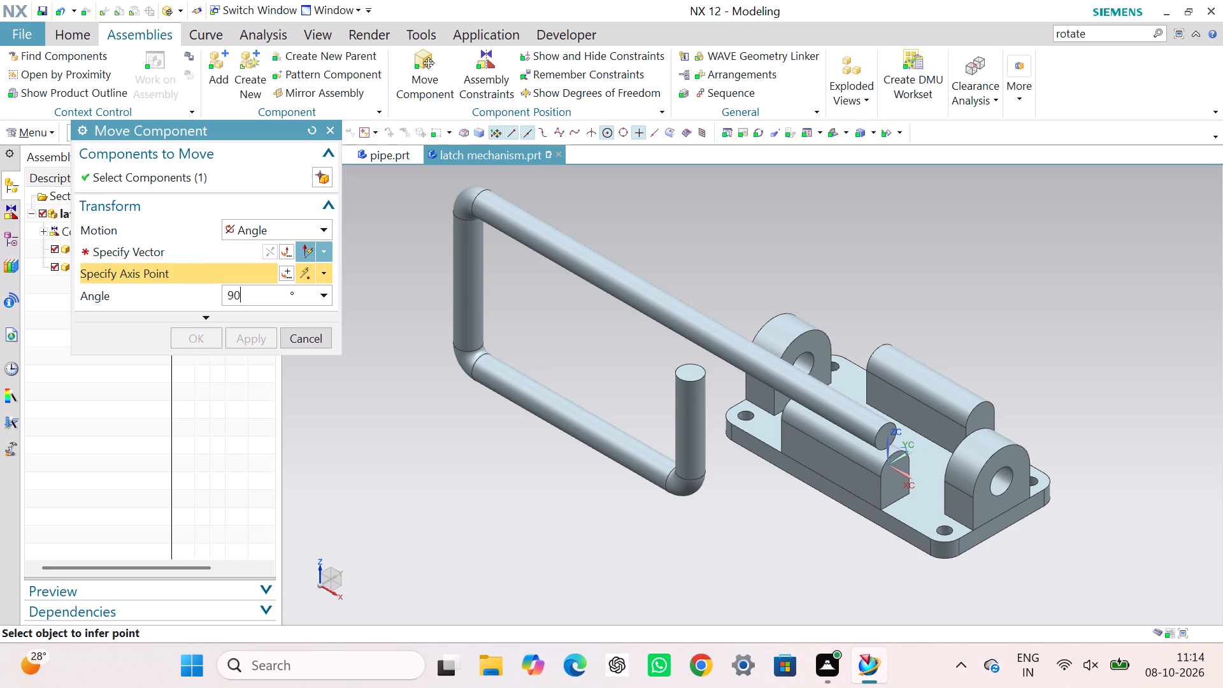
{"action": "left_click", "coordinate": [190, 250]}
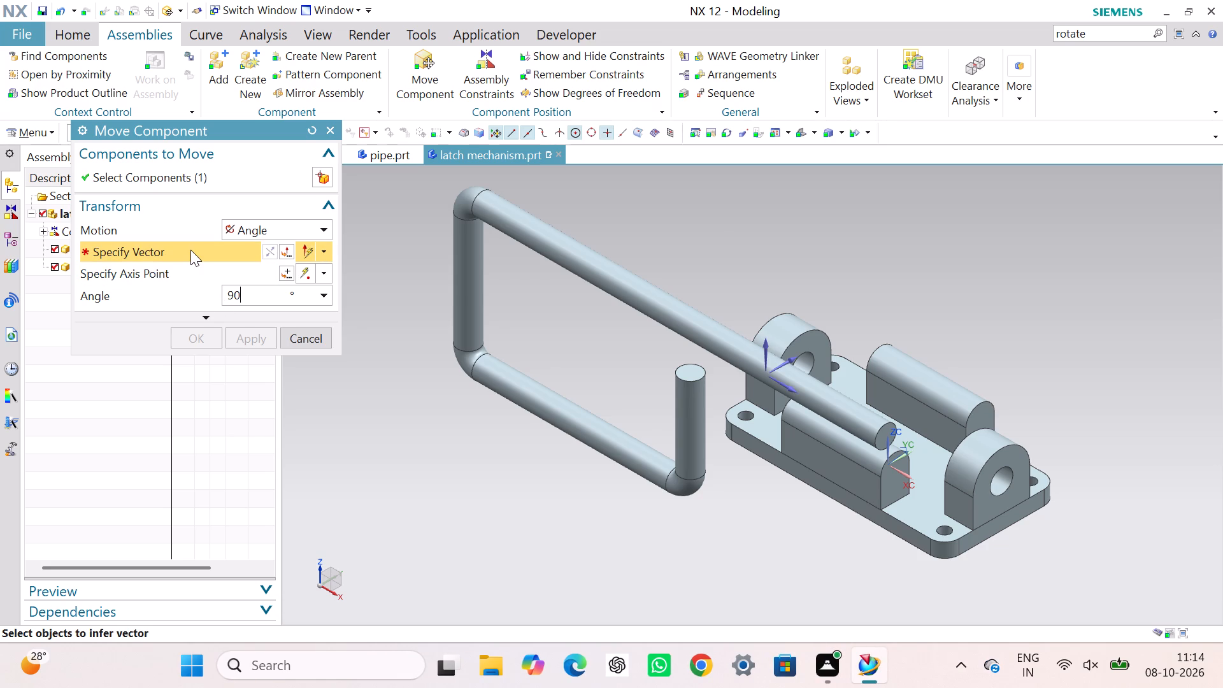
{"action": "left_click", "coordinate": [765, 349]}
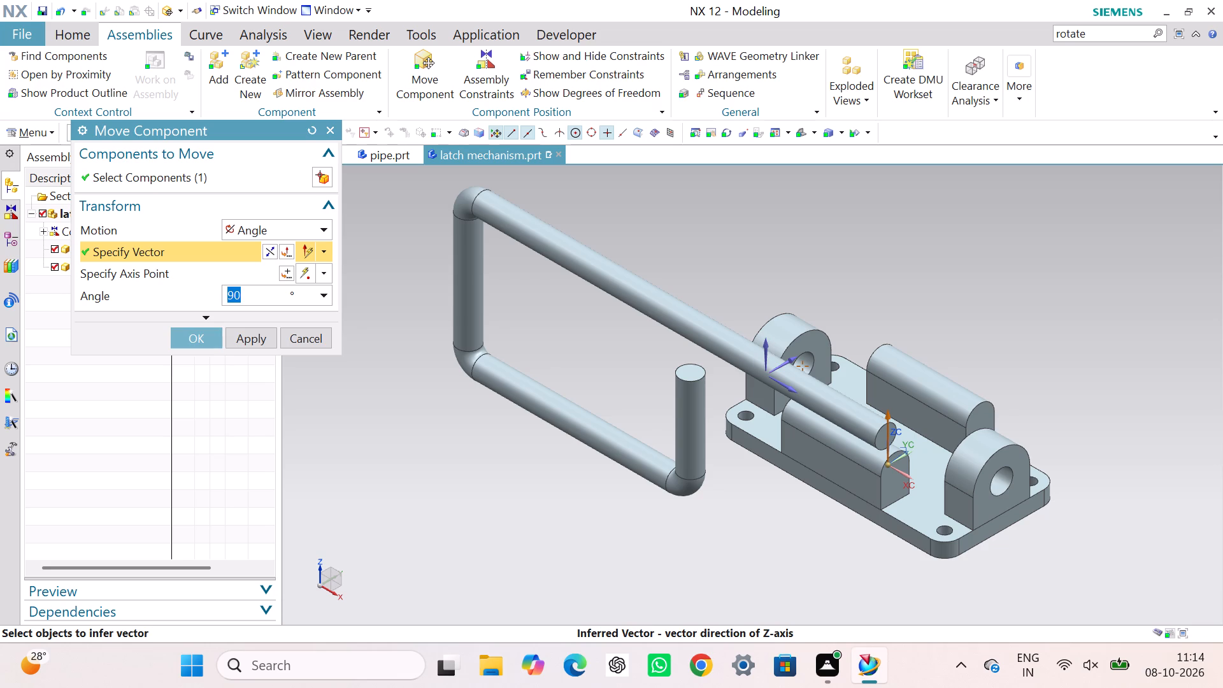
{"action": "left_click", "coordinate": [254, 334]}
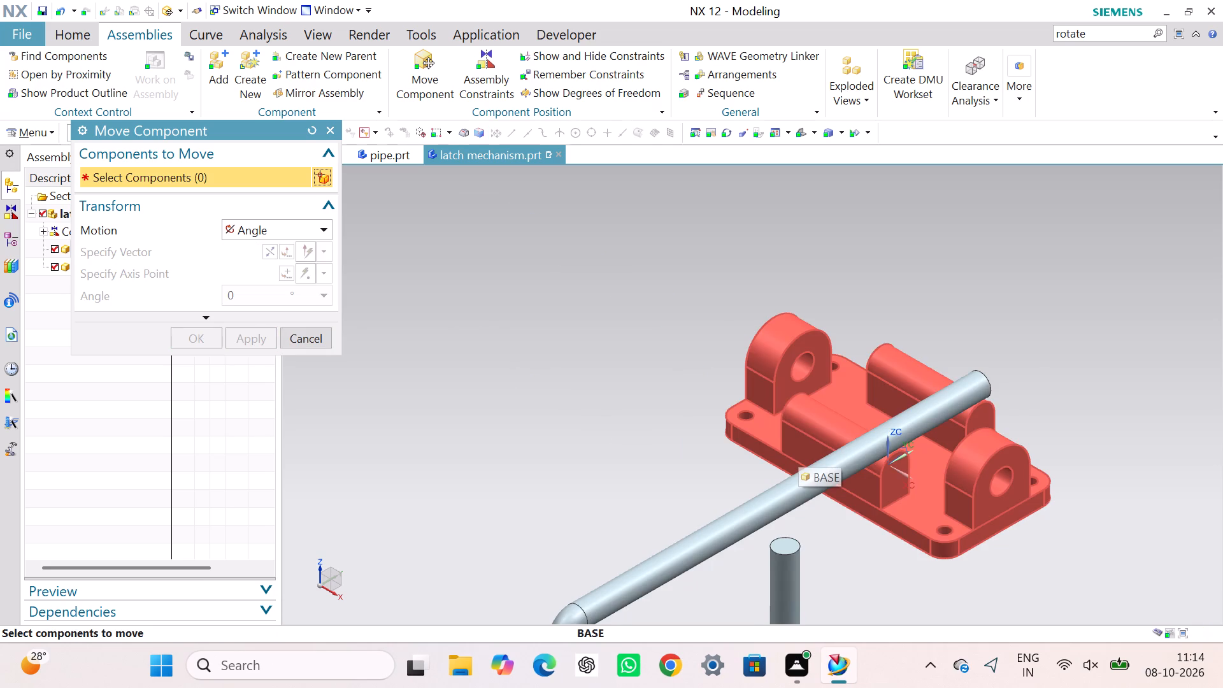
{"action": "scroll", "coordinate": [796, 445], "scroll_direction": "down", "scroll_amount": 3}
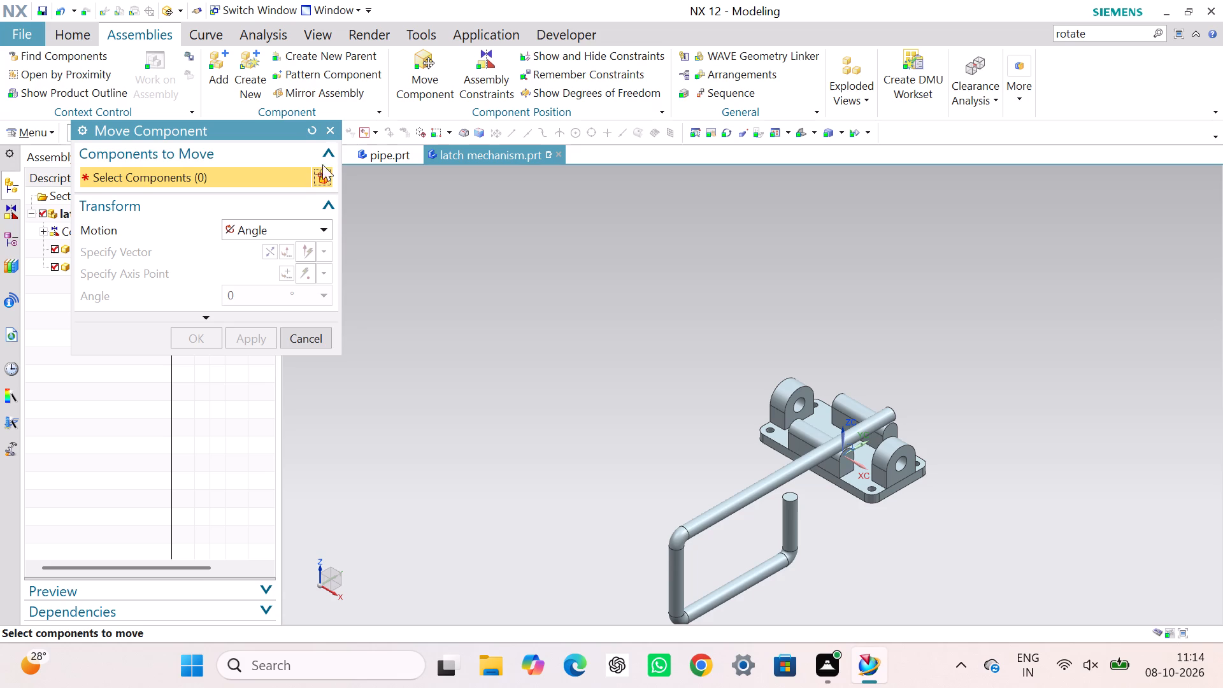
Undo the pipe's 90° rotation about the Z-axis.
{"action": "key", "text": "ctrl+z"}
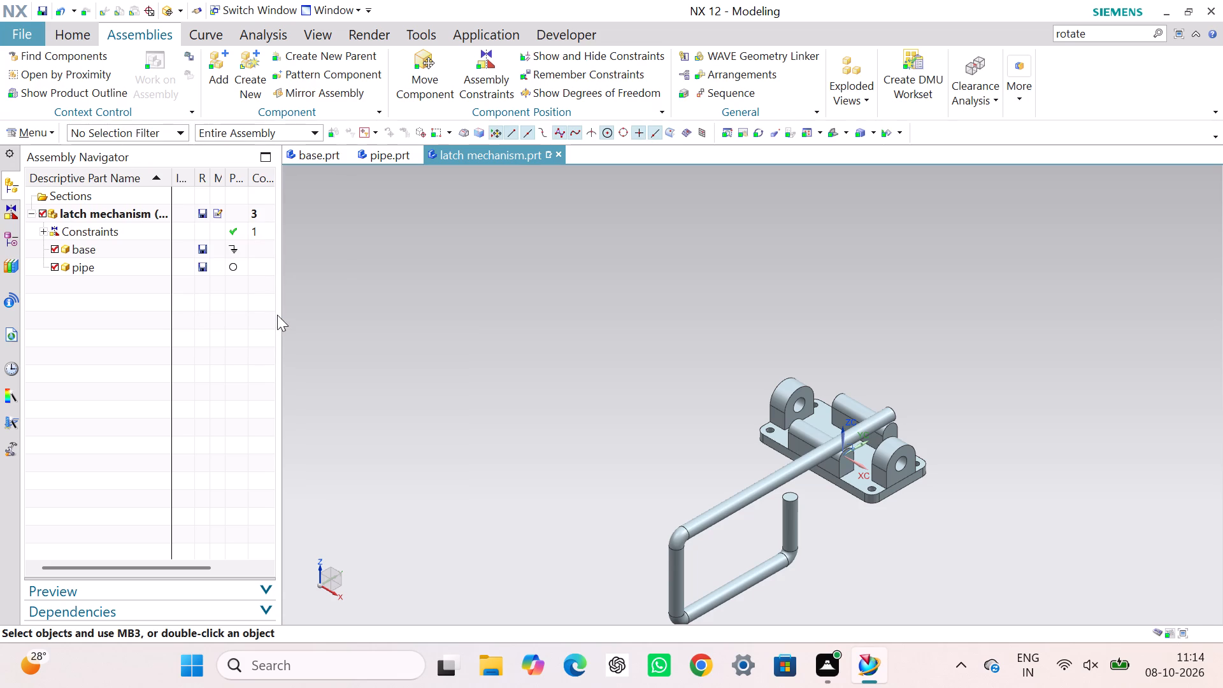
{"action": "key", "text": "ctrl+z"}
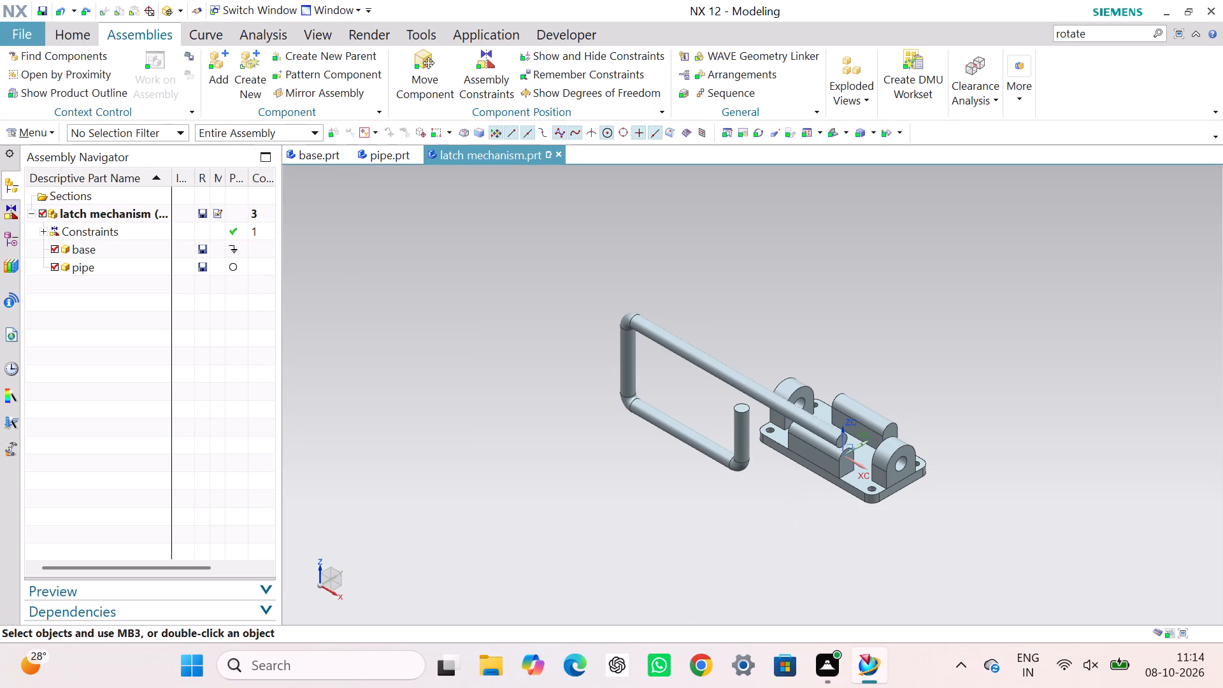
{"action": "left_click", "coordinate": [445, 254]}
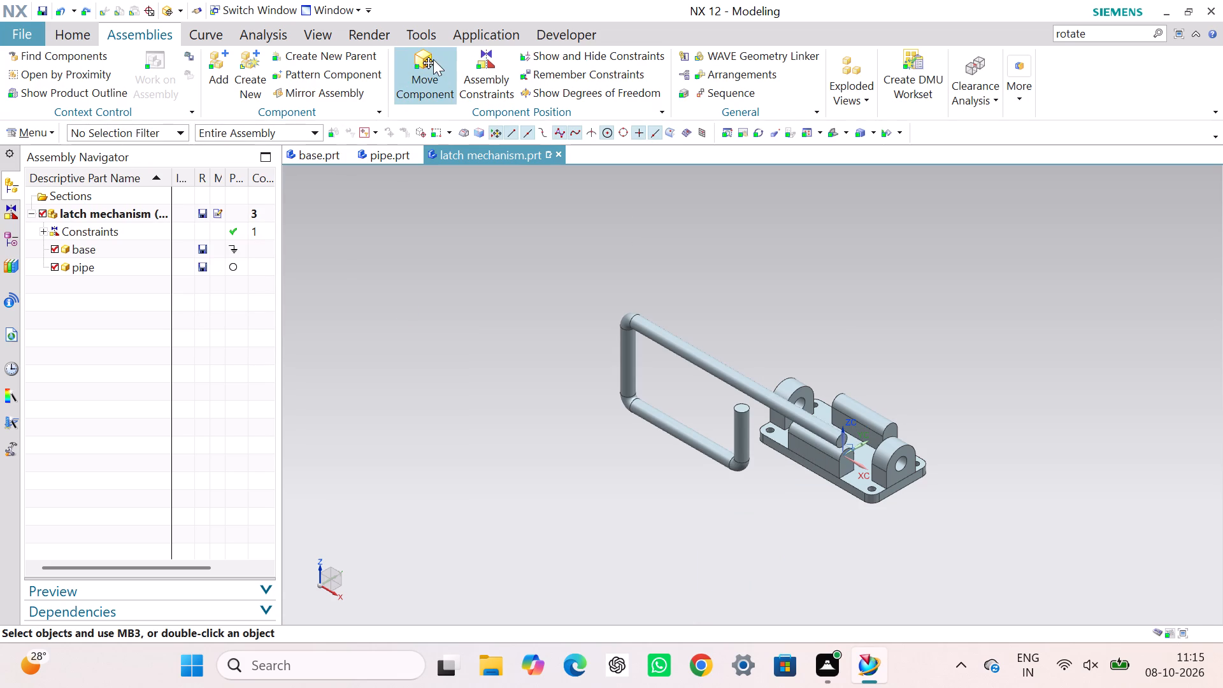
Start another angle-based component move with the pipe as the component to move.
{"action": "left_click", "coordinate": [433, 59]}
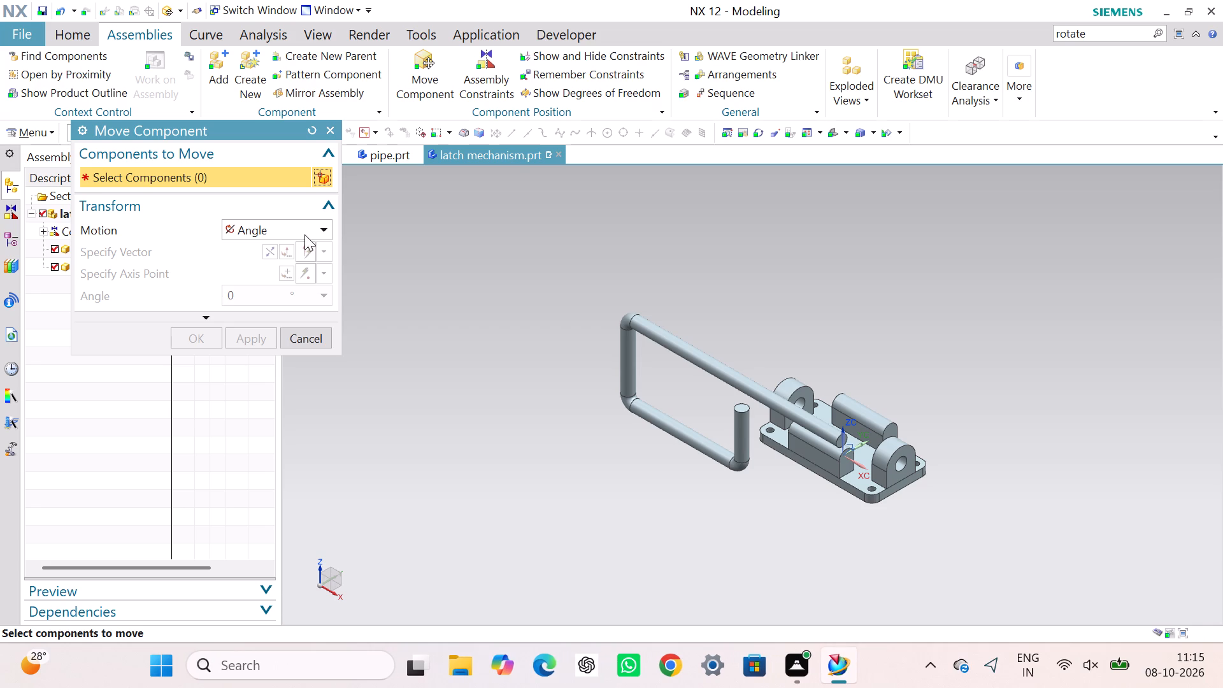
{"action": "left_click", "coordinate": [700, 357]}
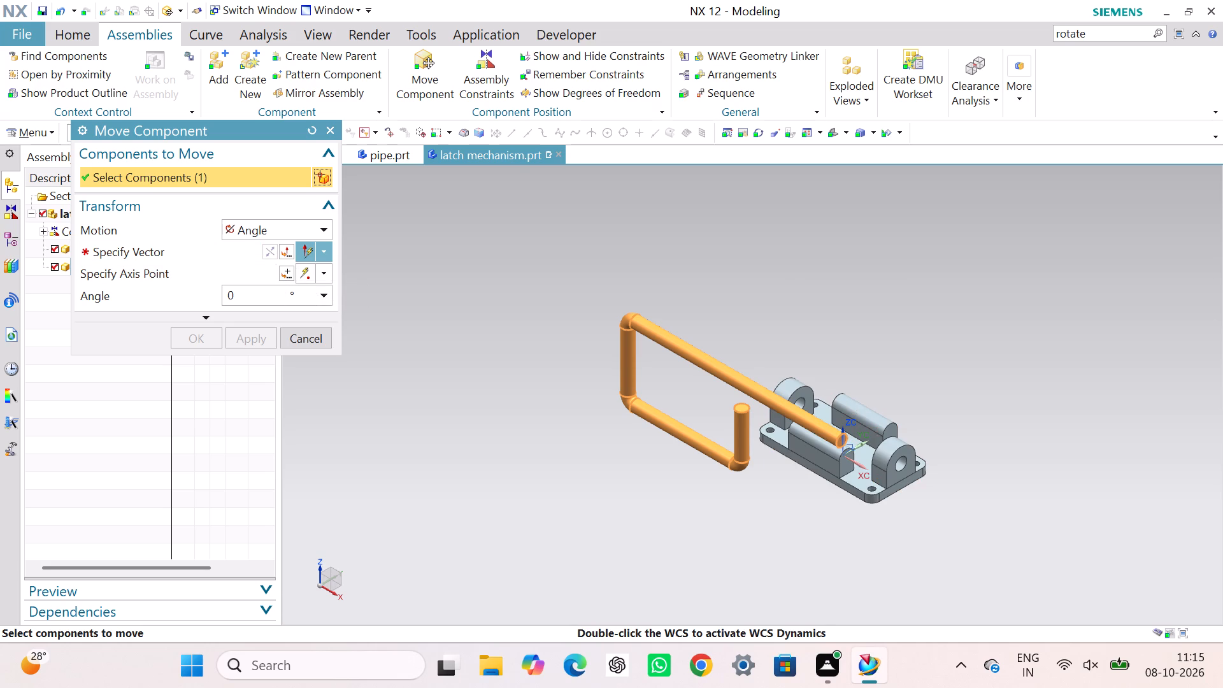
{"action": "left_click", "coordinate": [194, 254]}
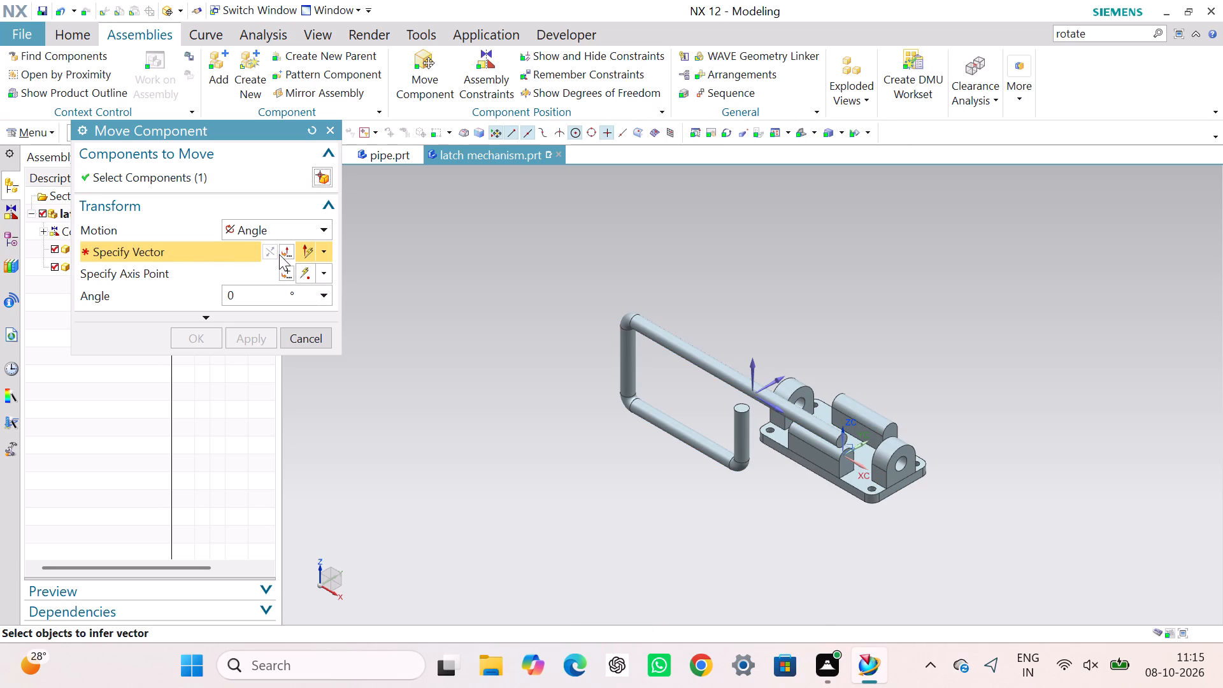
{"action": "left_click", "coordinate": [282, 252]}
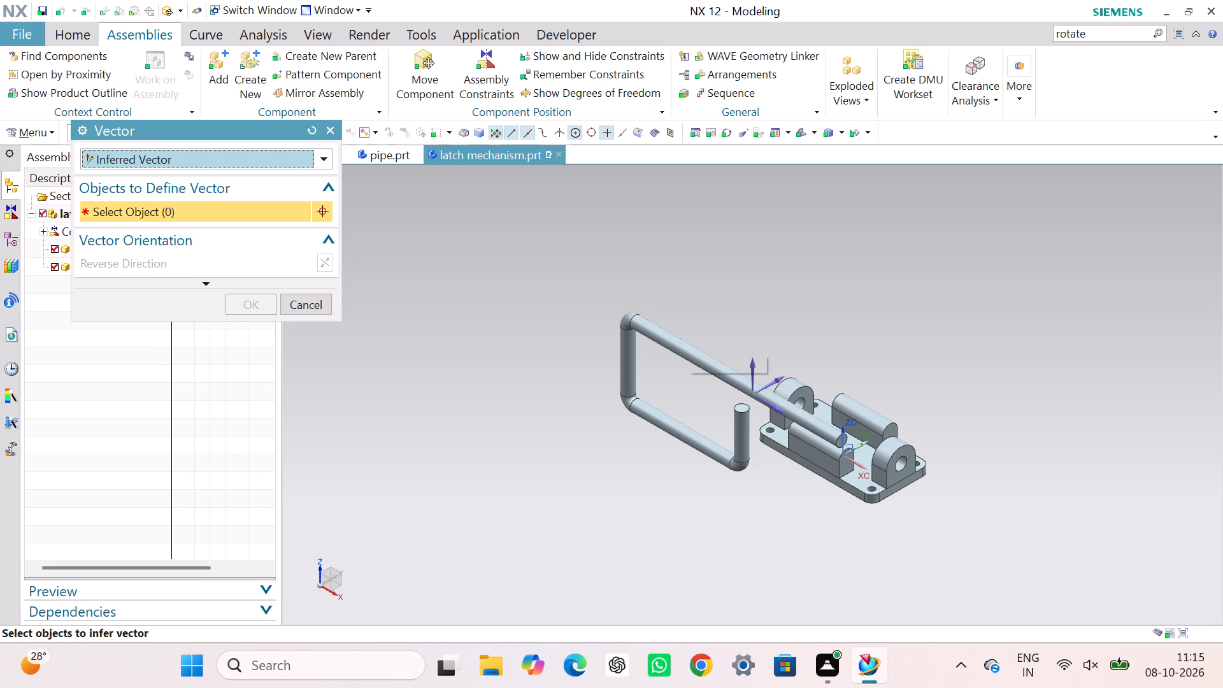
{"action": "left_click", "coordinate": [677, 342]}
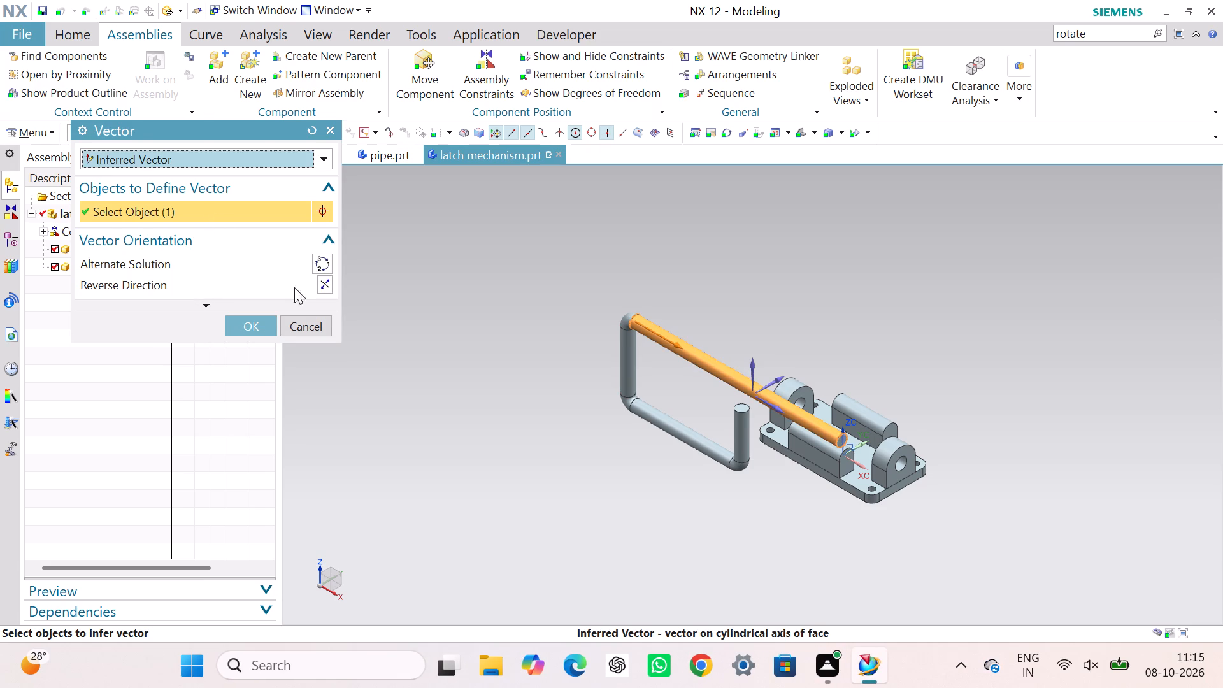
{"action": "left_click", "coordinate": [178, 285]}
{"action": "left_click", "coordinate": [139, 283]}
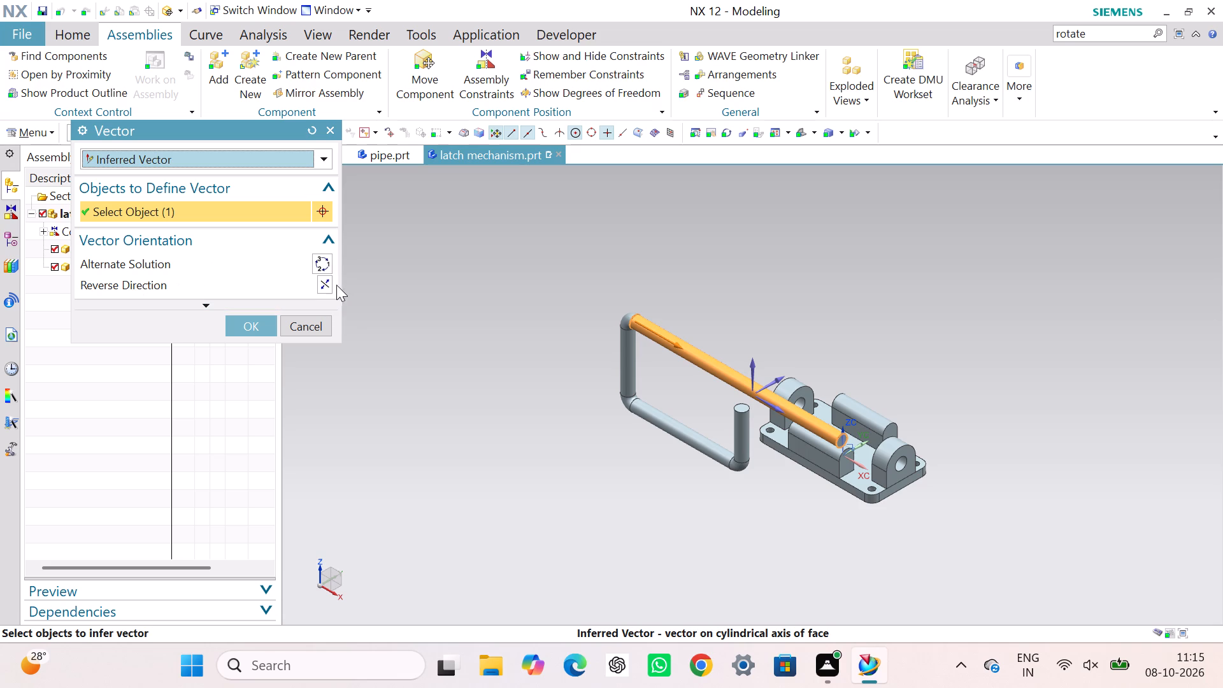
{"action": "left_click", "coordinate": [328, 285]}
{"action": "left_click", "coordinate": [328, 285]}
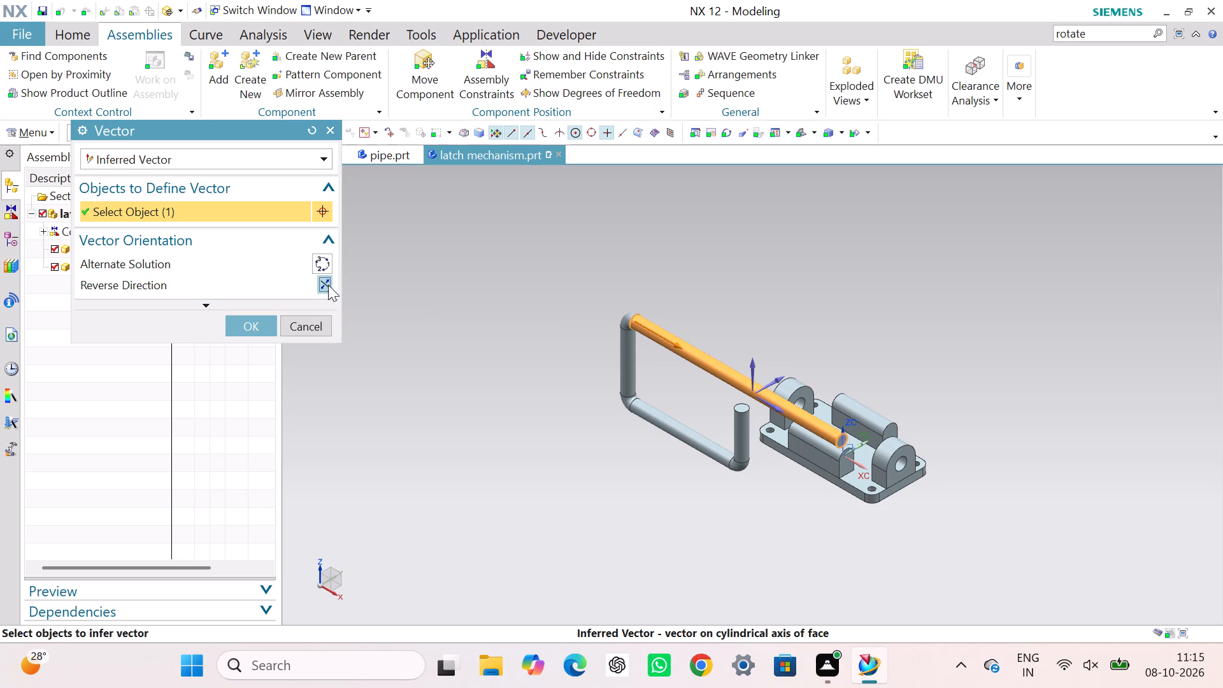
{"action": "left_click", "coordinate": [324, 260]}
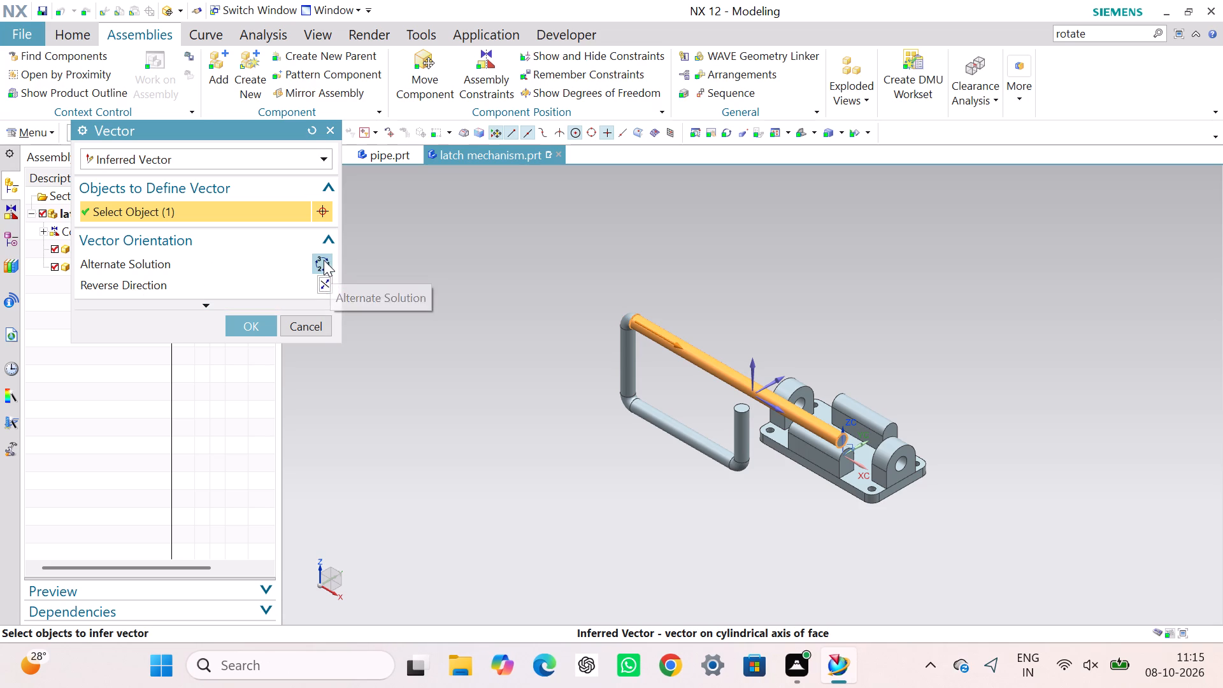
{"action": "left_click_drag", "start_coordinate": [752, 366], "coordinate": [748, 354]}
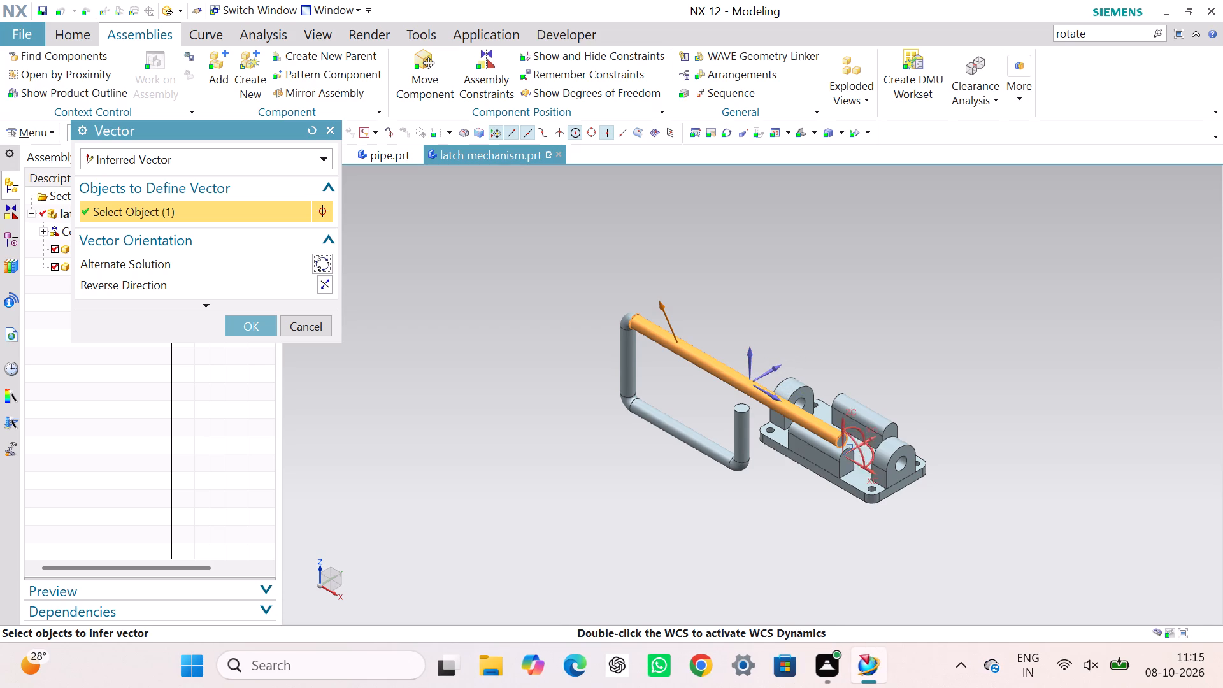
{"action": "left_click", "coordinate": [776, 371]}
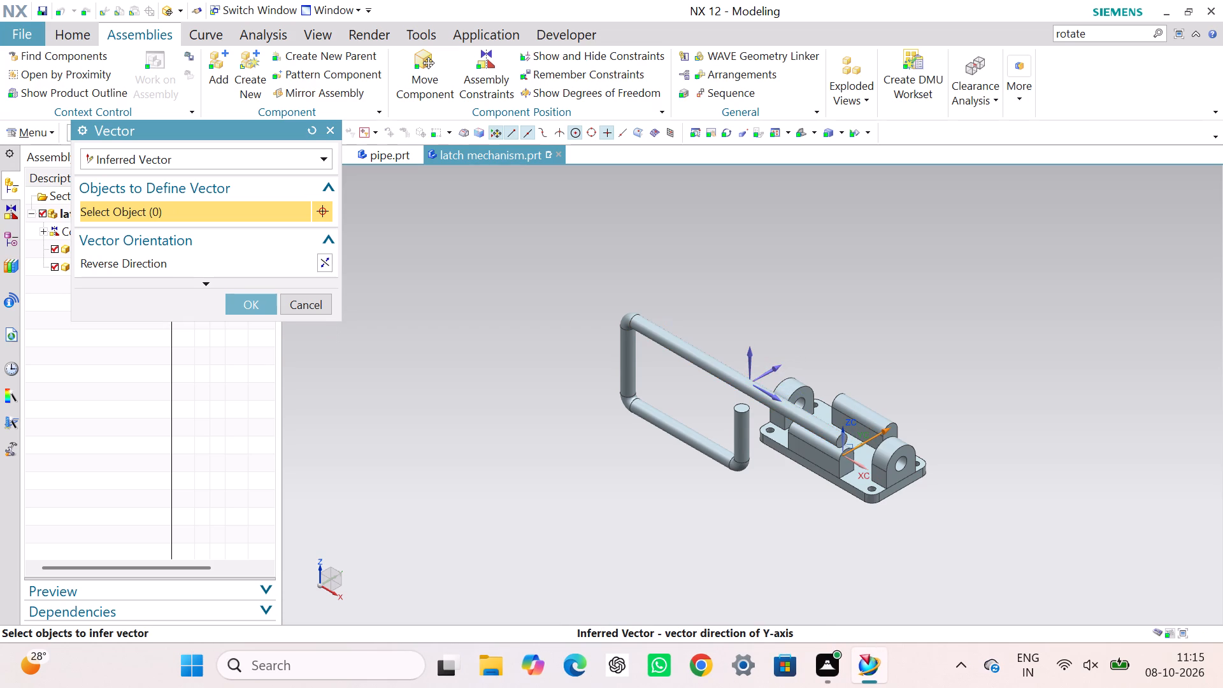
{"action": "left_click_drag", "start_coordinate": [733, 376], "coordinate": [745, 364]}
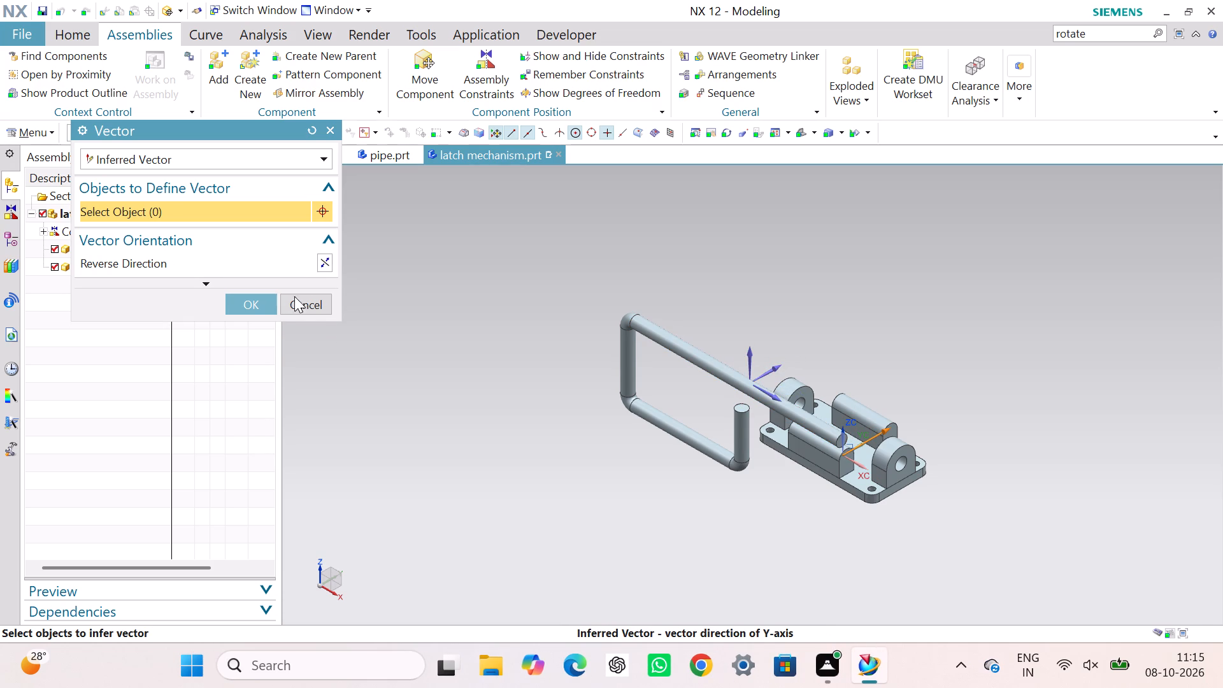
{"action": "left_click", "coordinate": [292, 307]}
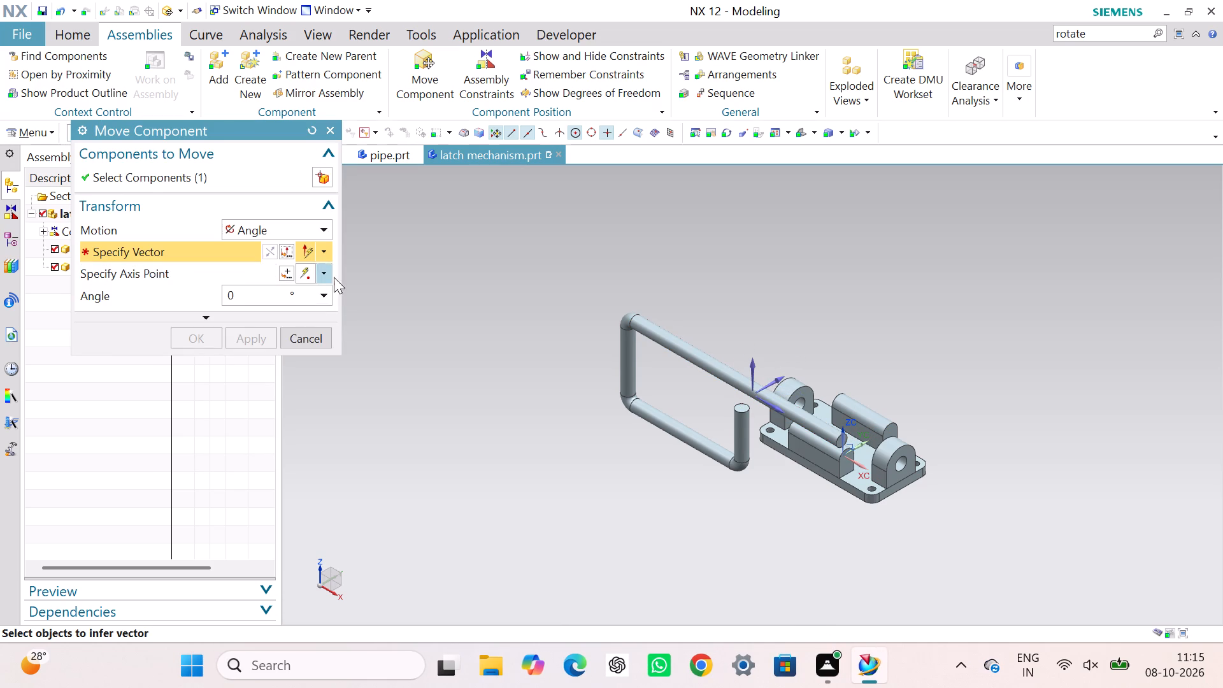
Rotate the pipe component by an angle of 180° about the Y-axis and finish the component move.
{"action": "left_click", "coordinate": [196, 276]}
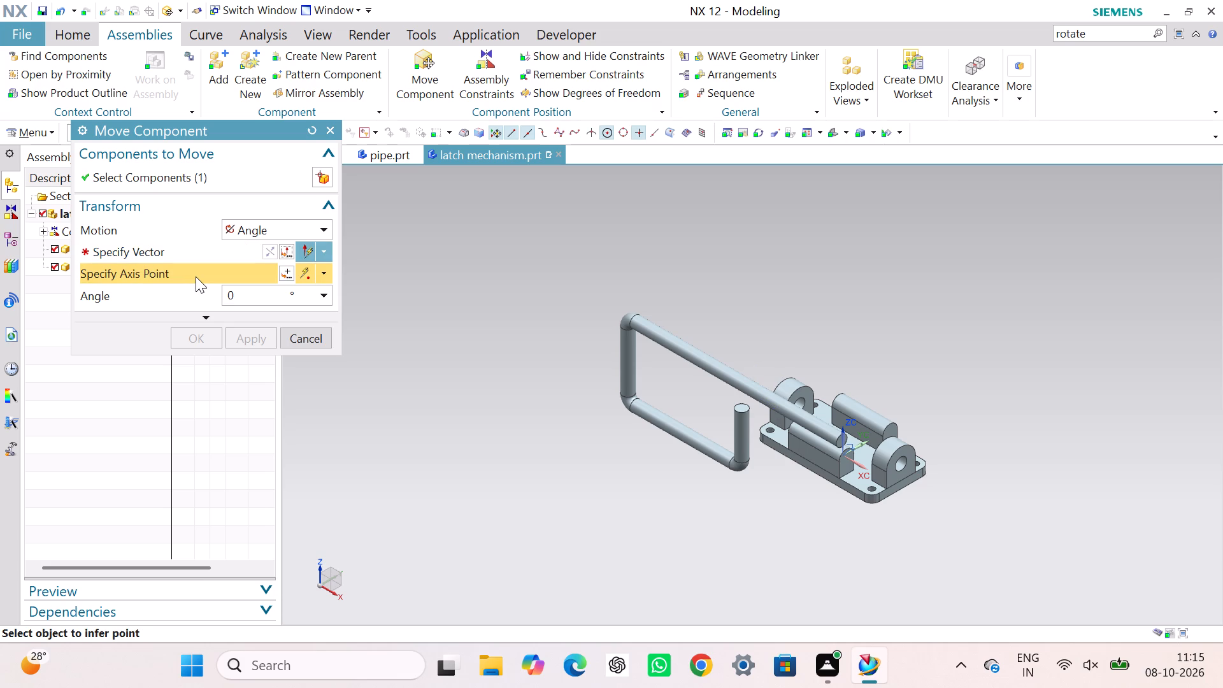
{"action": "left_click", "coordinate": [222, 254]}
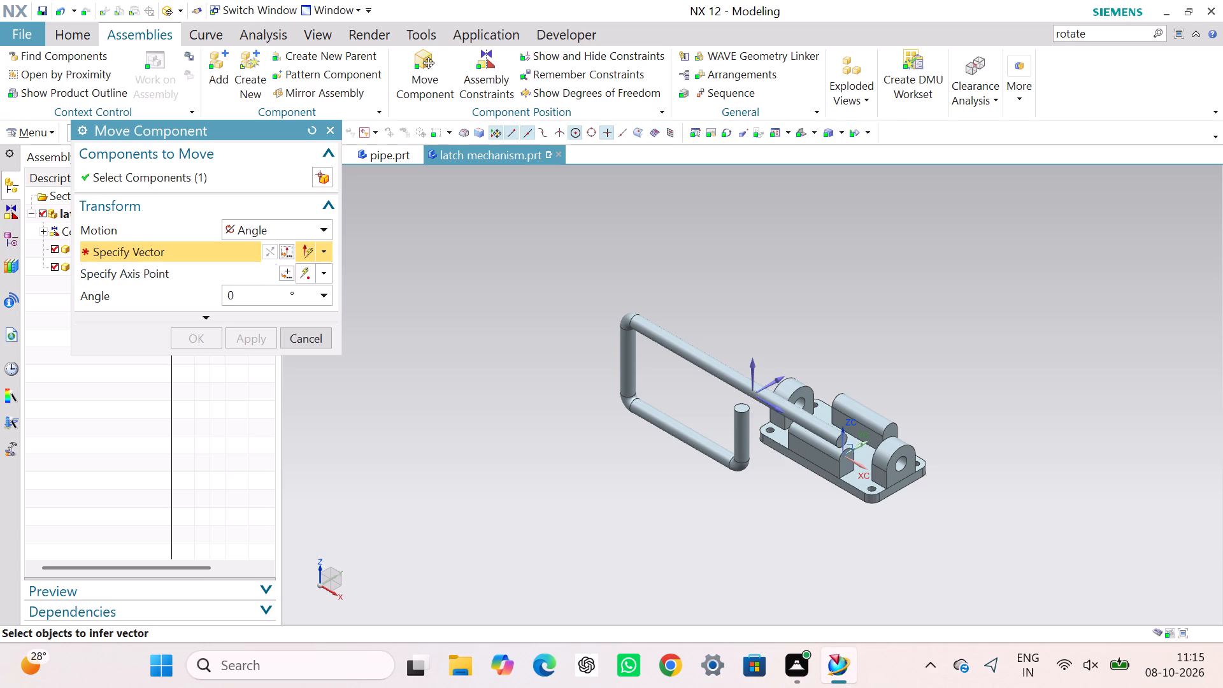
{"action": "left_click", "coordinate": [778, 381]}
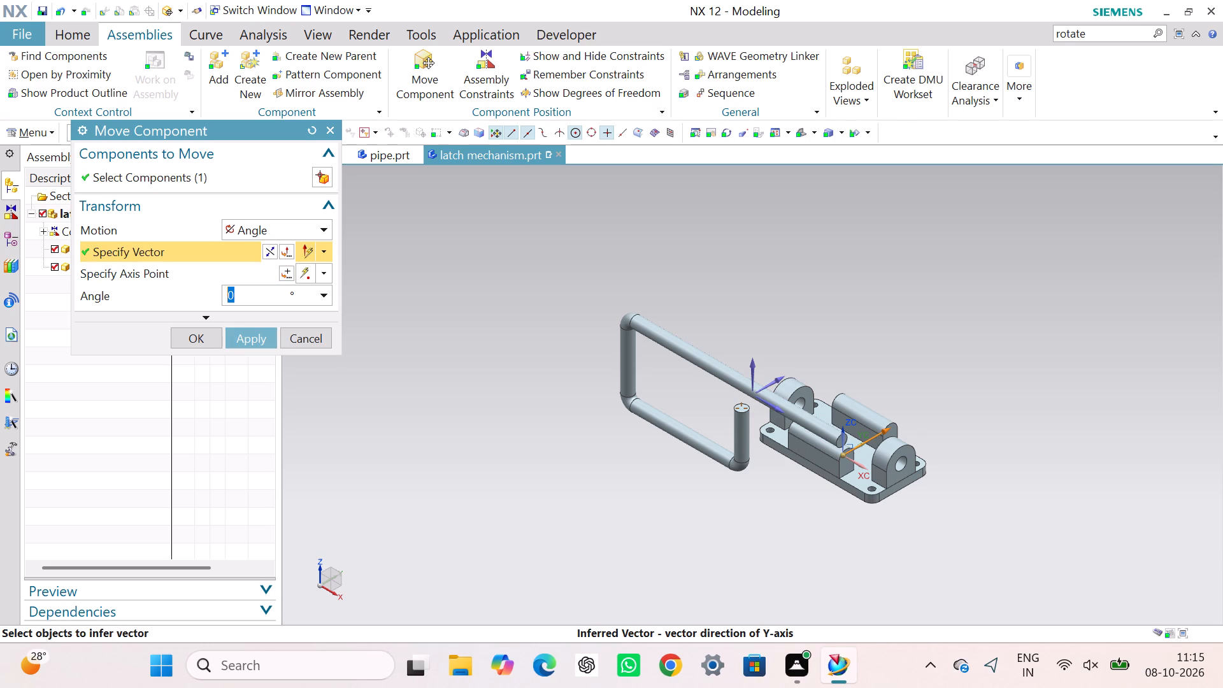
{"action": "type", "text": "180"}
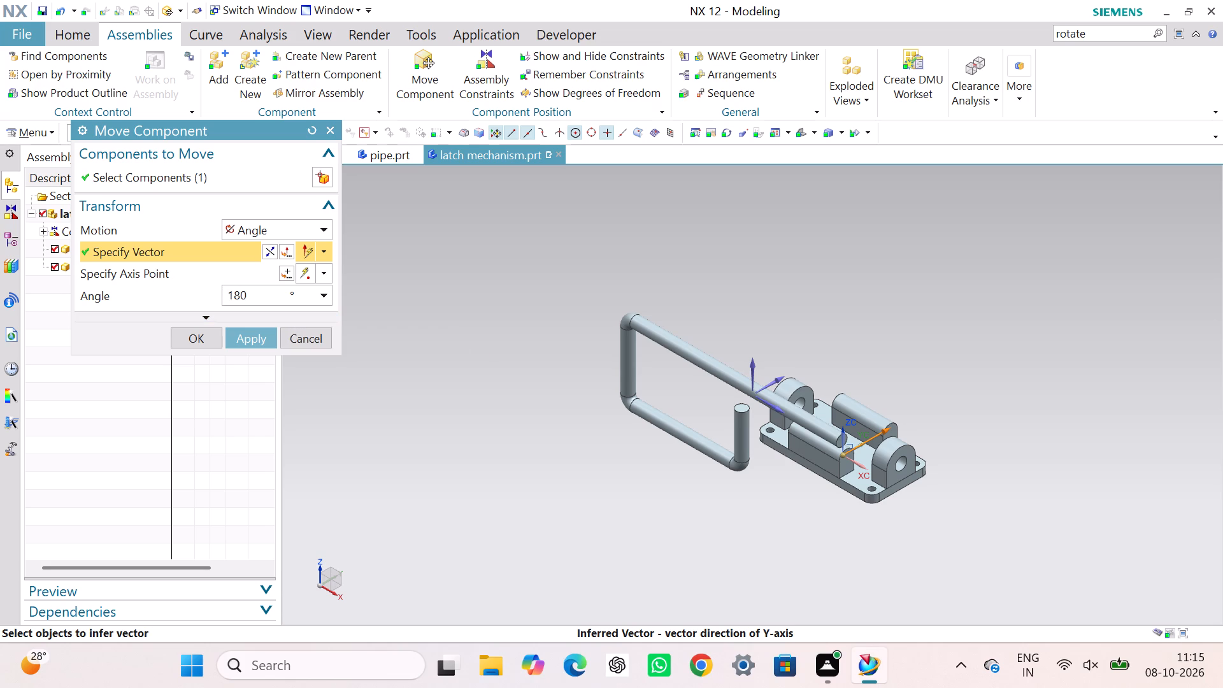
{"action": "left_click", "coordinate": [589, 269]}
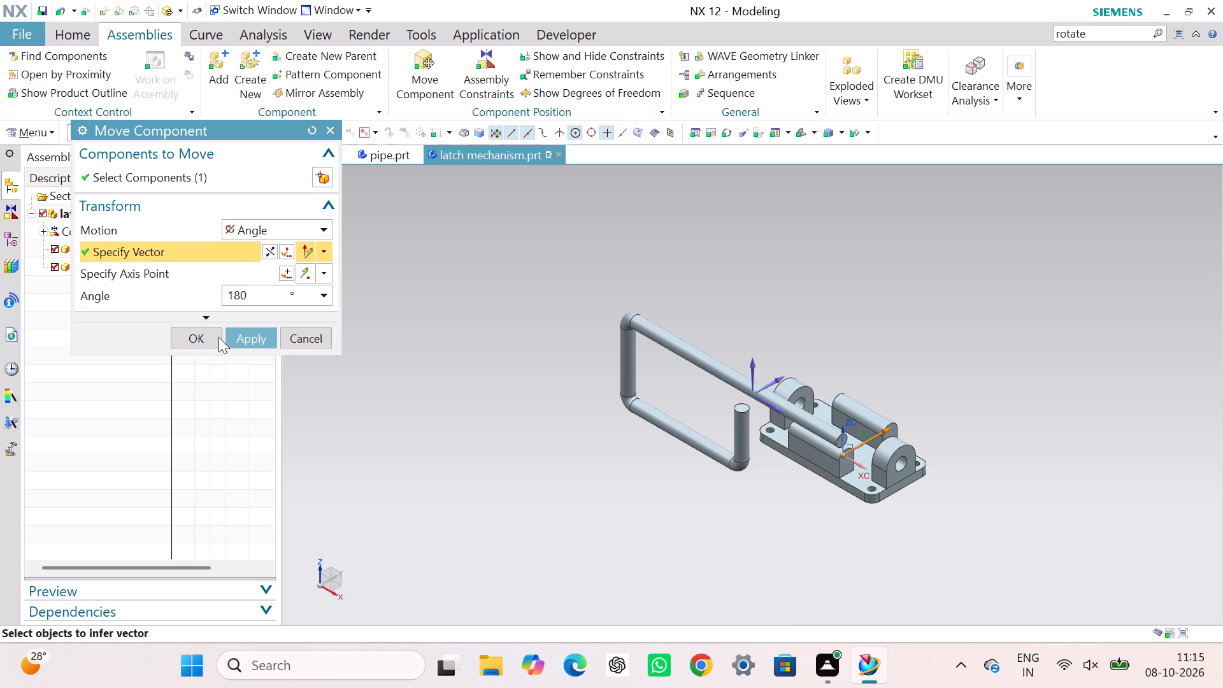
{"action": "left_click", "coordinate": [244, 335]}
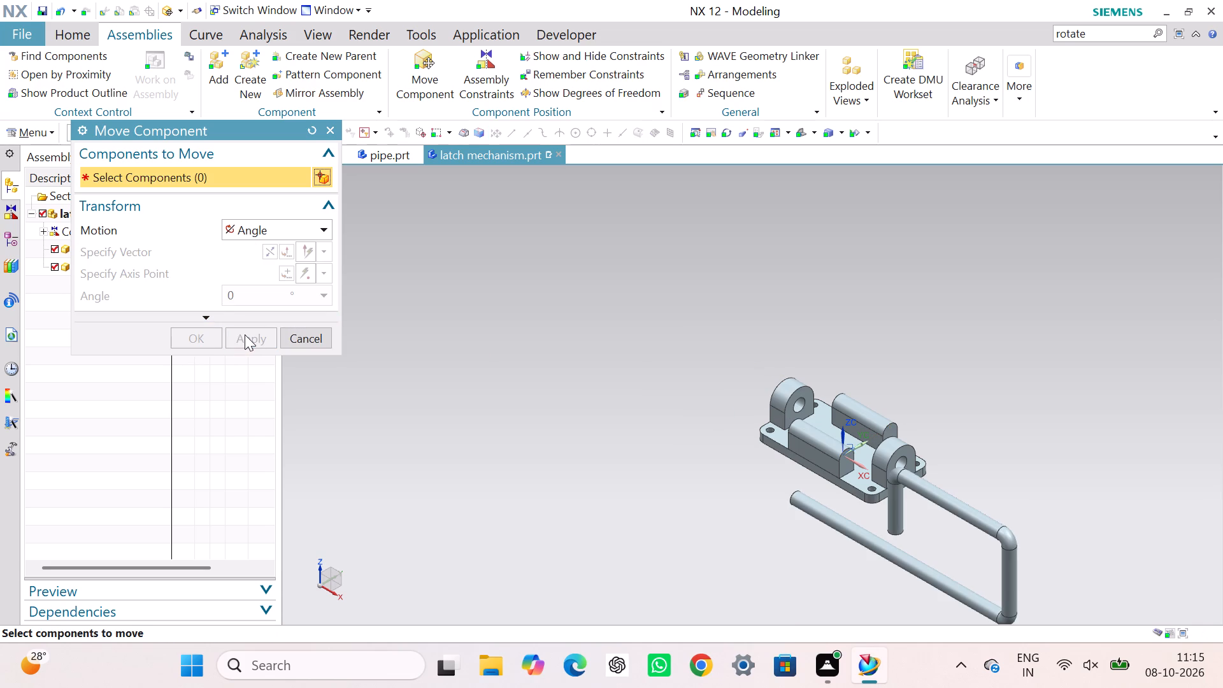
{"action": "left_click", "coordinate": [192, 336]}
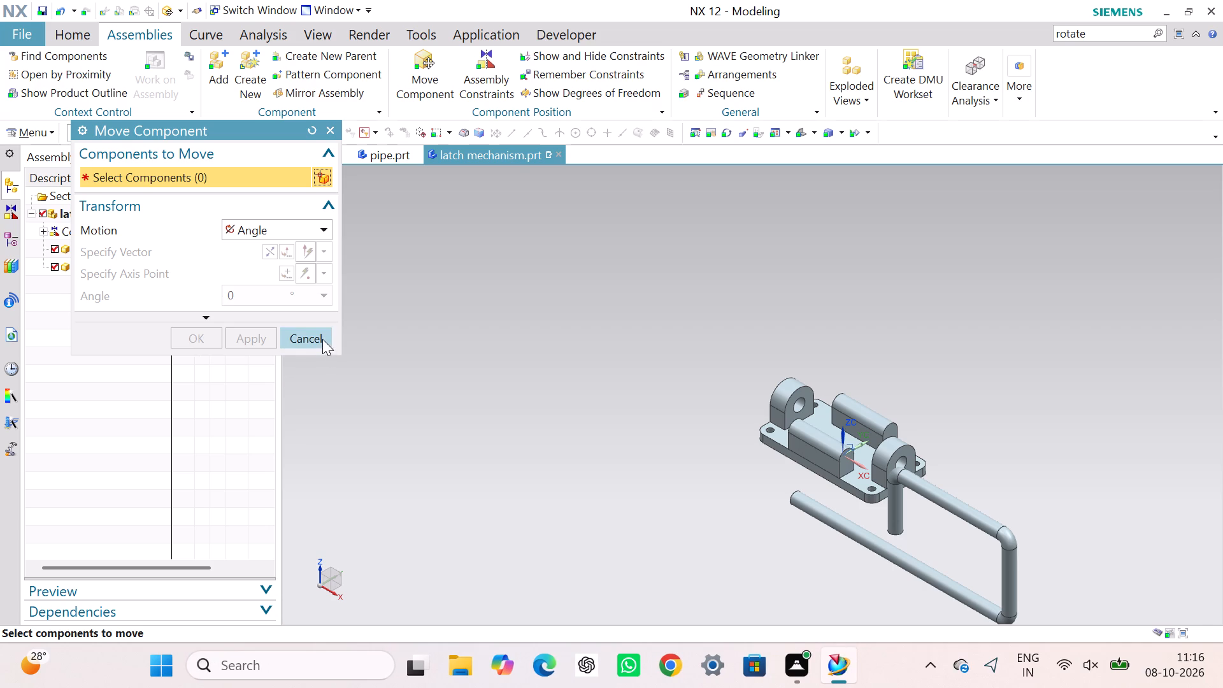
{"action": "left_click", "coordinate": [322, 339]}
{"action": "left_click", "coordinate": [445, 351]}
Using Move Component with Dynamic motion, translate the pipe about 85 mm along the YC-axis, away from the base.
{"action": "left_click", "coordinate": [429, 92]}
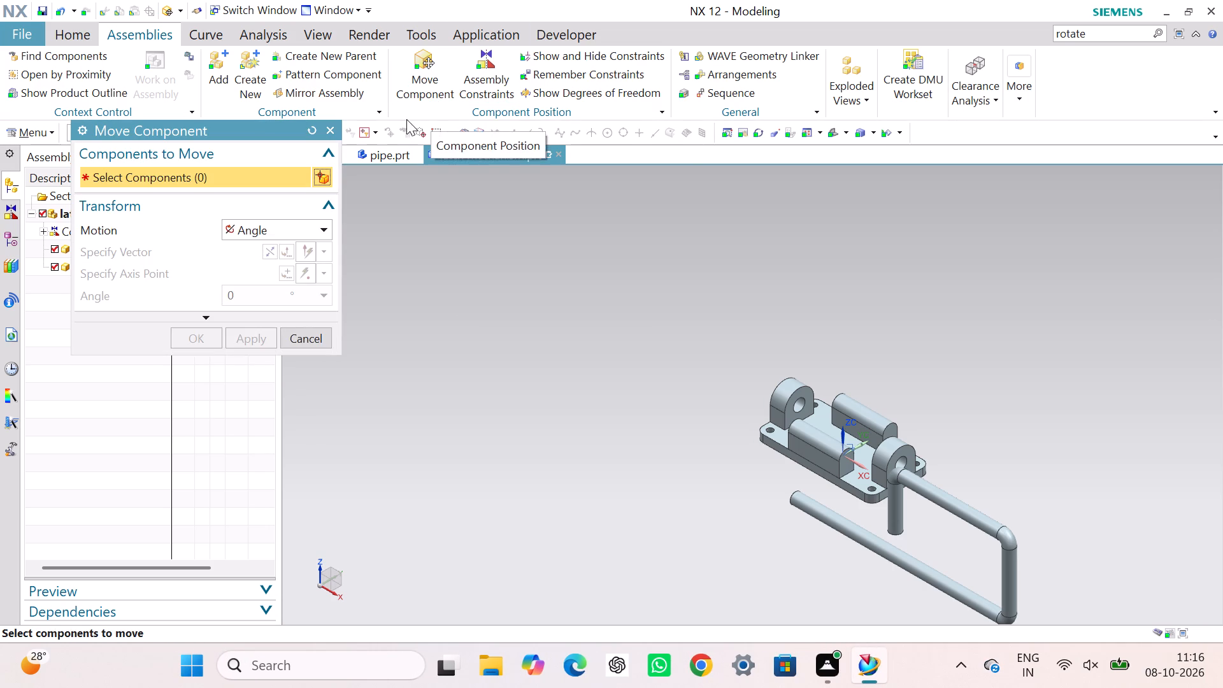
{"action": "left_click", "coordinate": [322, 226]}
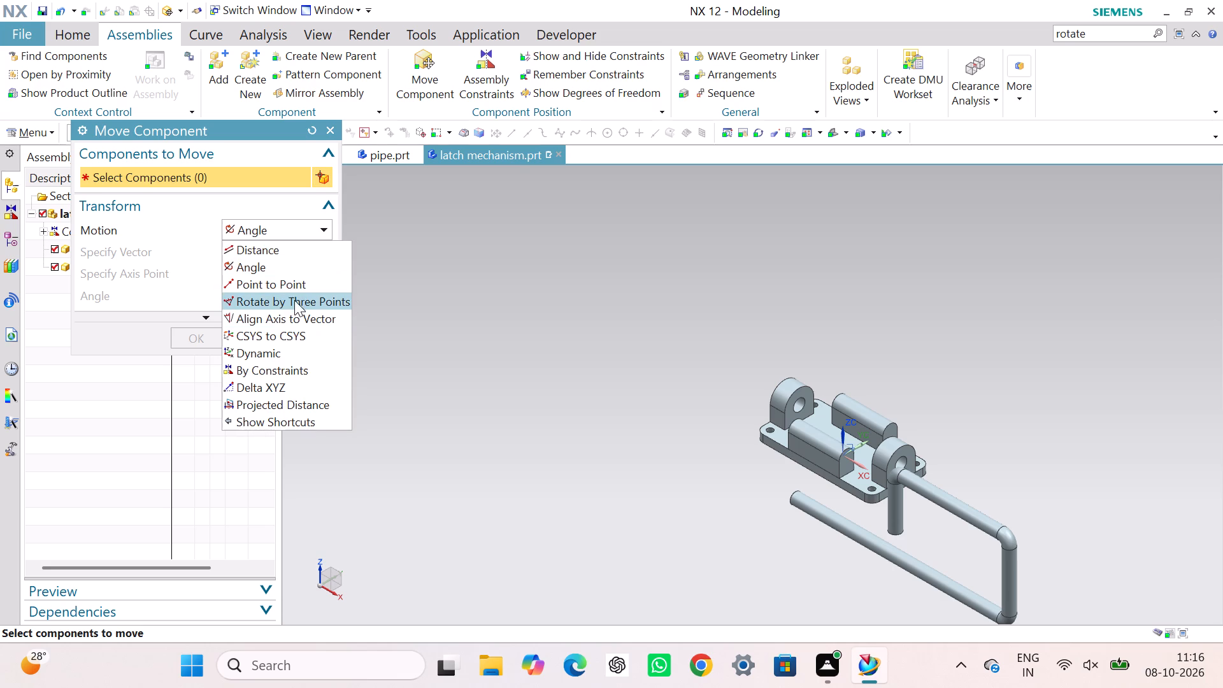
{"action": "left_click", "coordinate": [268, 355]}
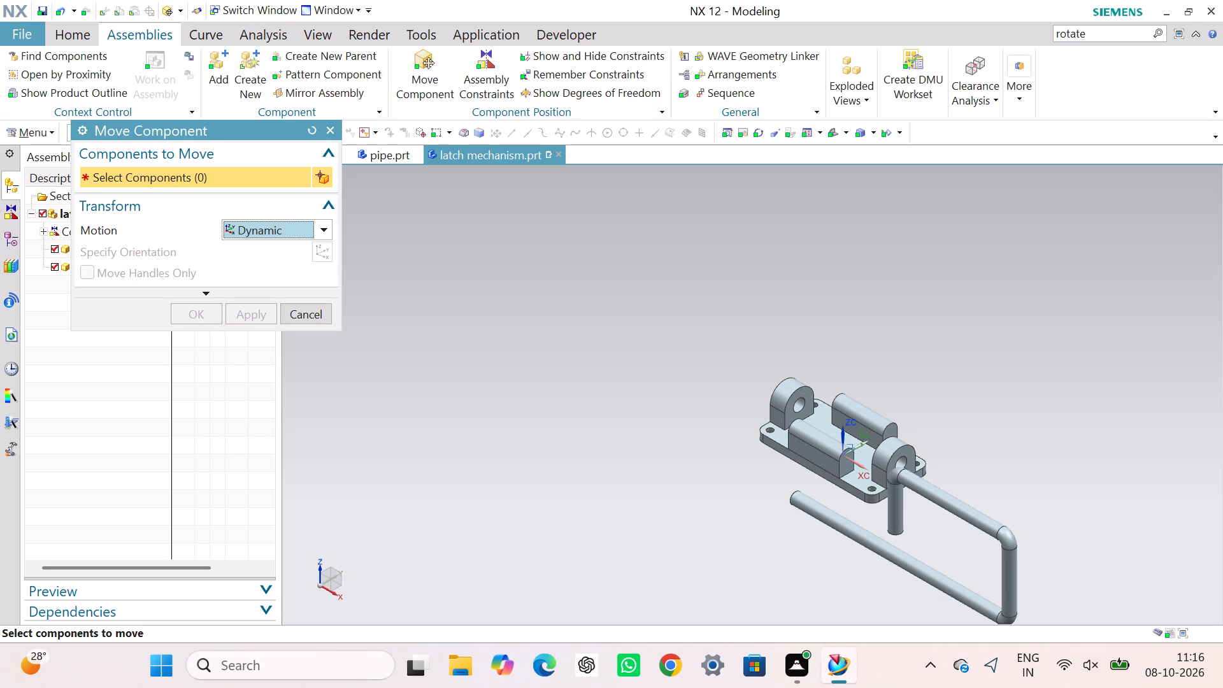
{"action": "left_click", "coordinate": [980, 518]}
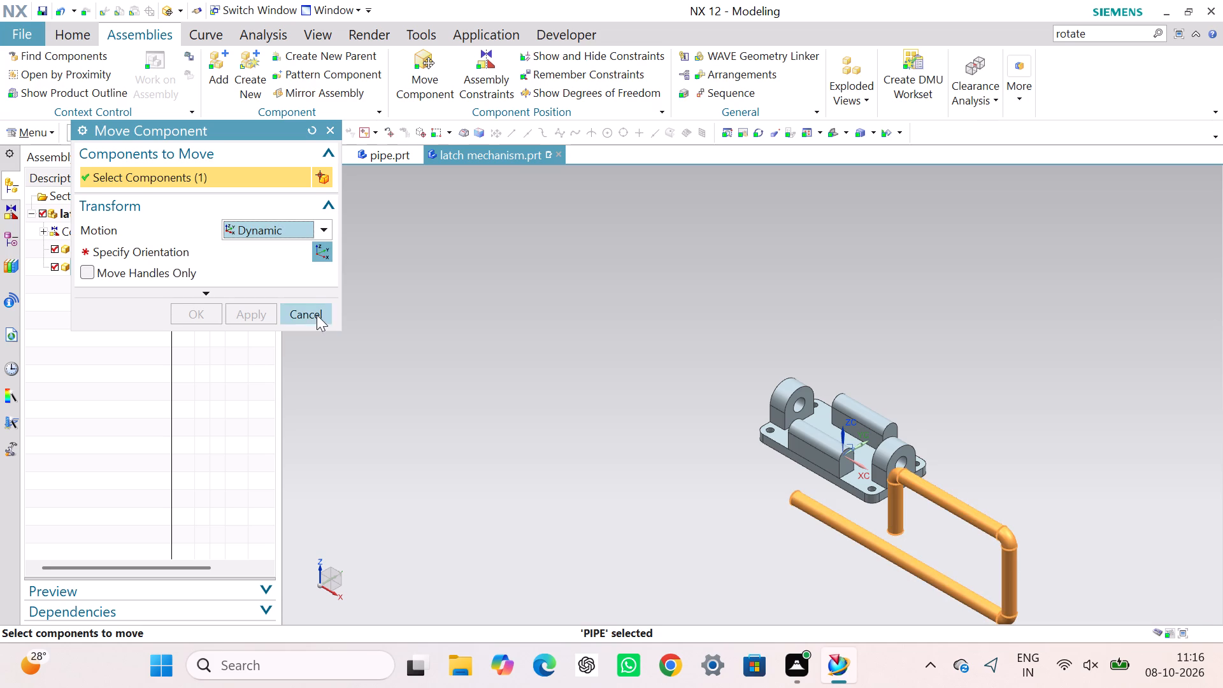
{"action": "left_click", "coordinate": [207, 253]}
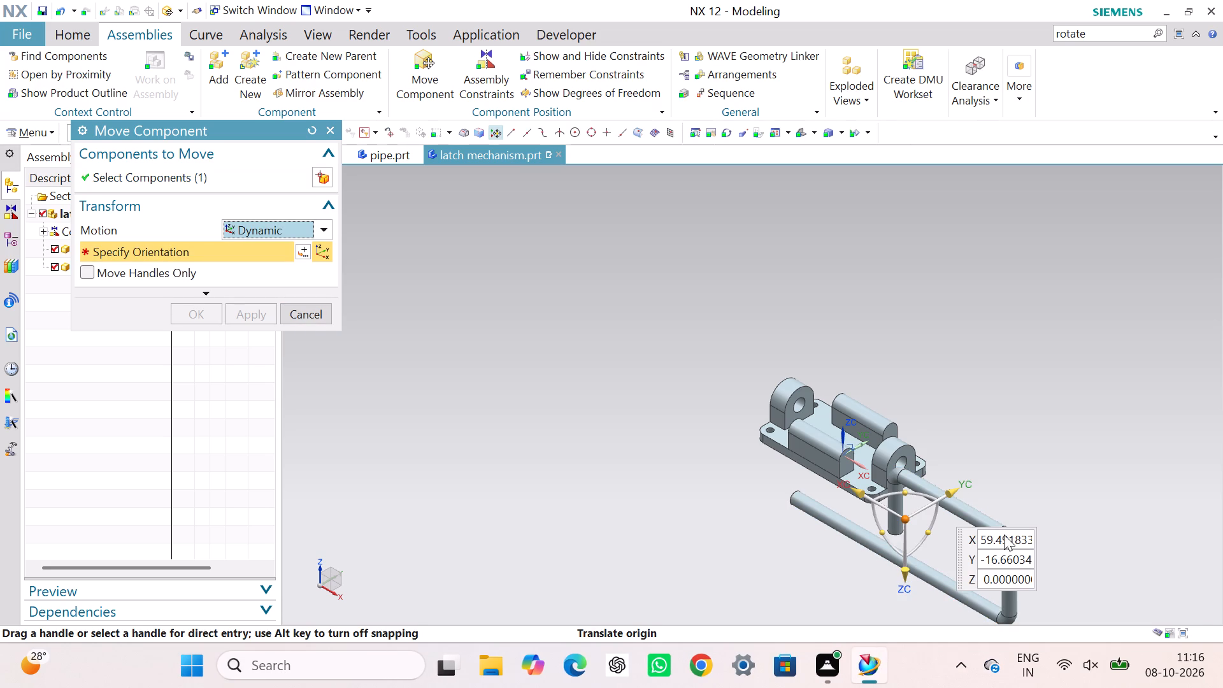
{"action": "left_click", "coordinate": [910, 529]}
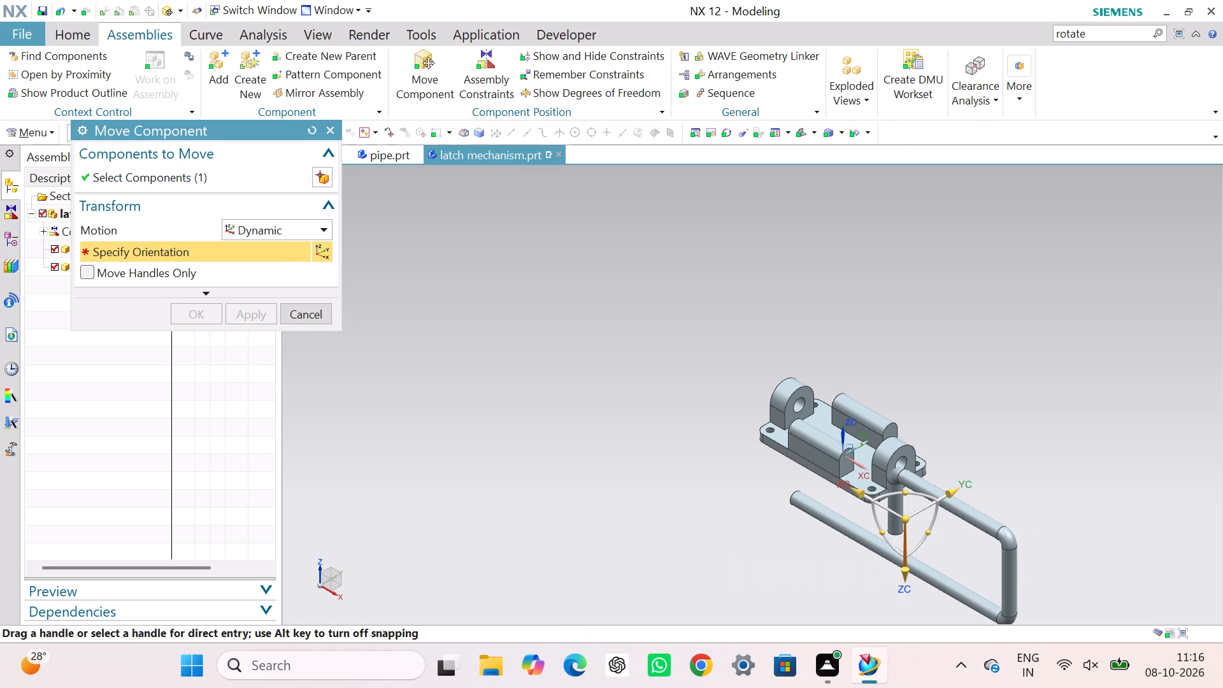
{"action": "left_click_drag", "start_coordinate": [910, 529], "coordinate": [909, 485]}
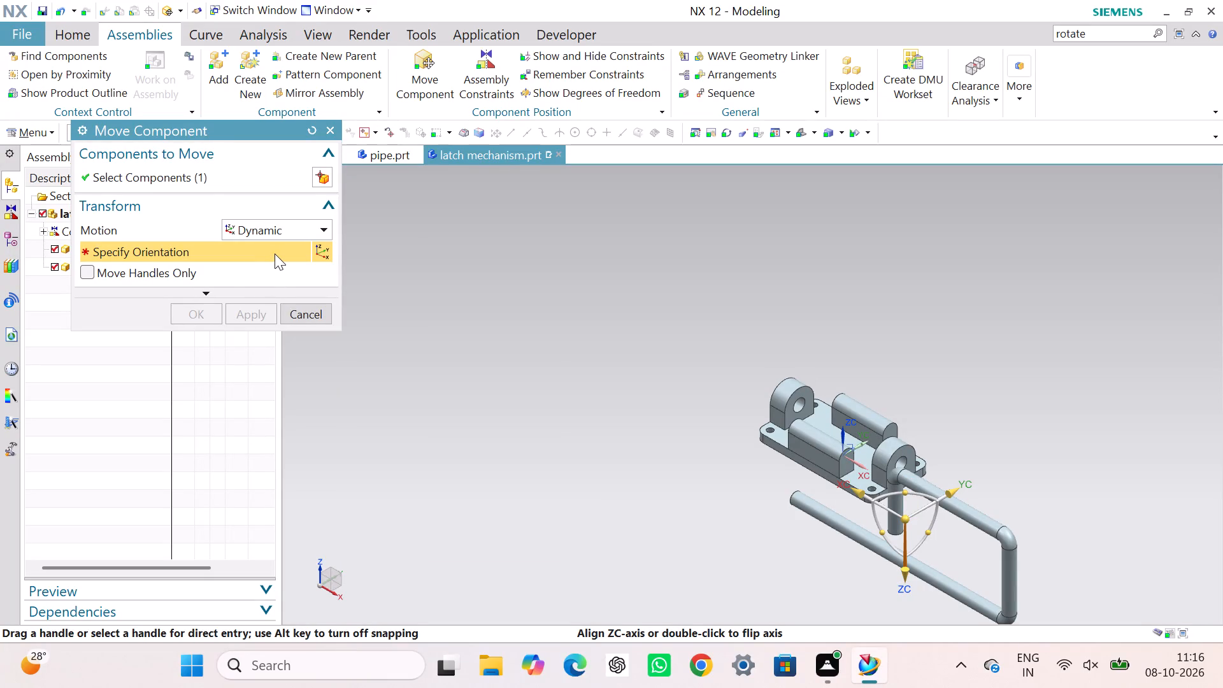
{"action": "left_click", "coordinate": [275, 254]}
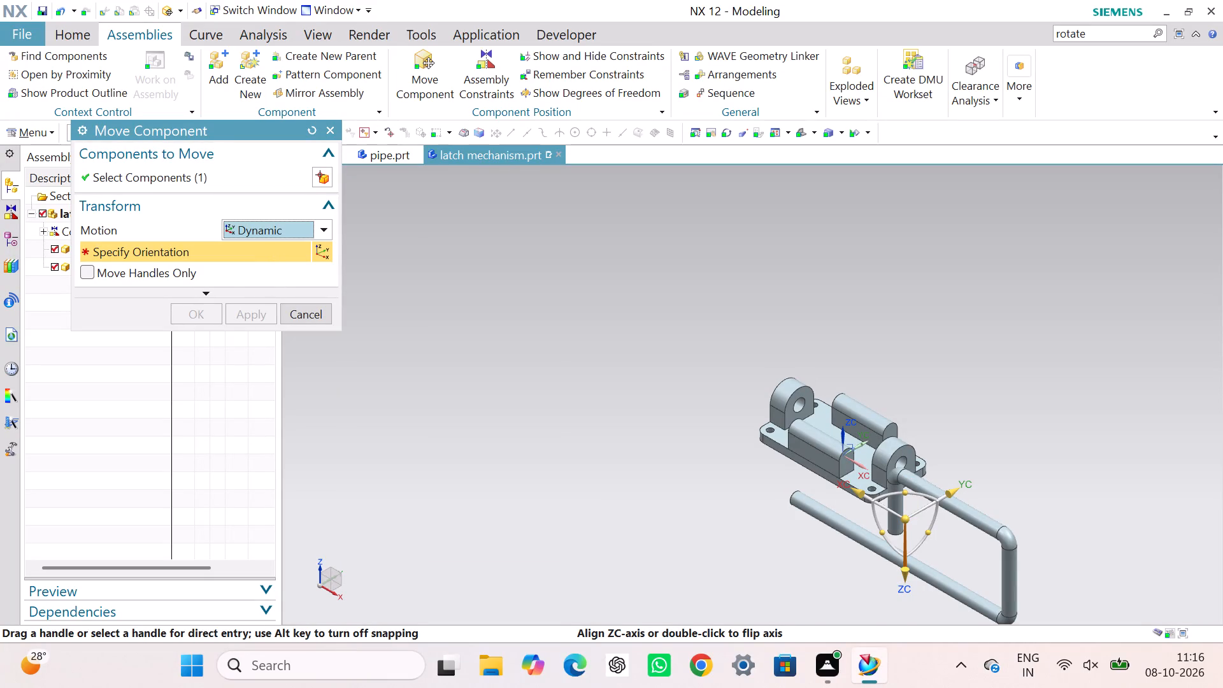
{"action": "left_click", "coordinate": [901, 578]}
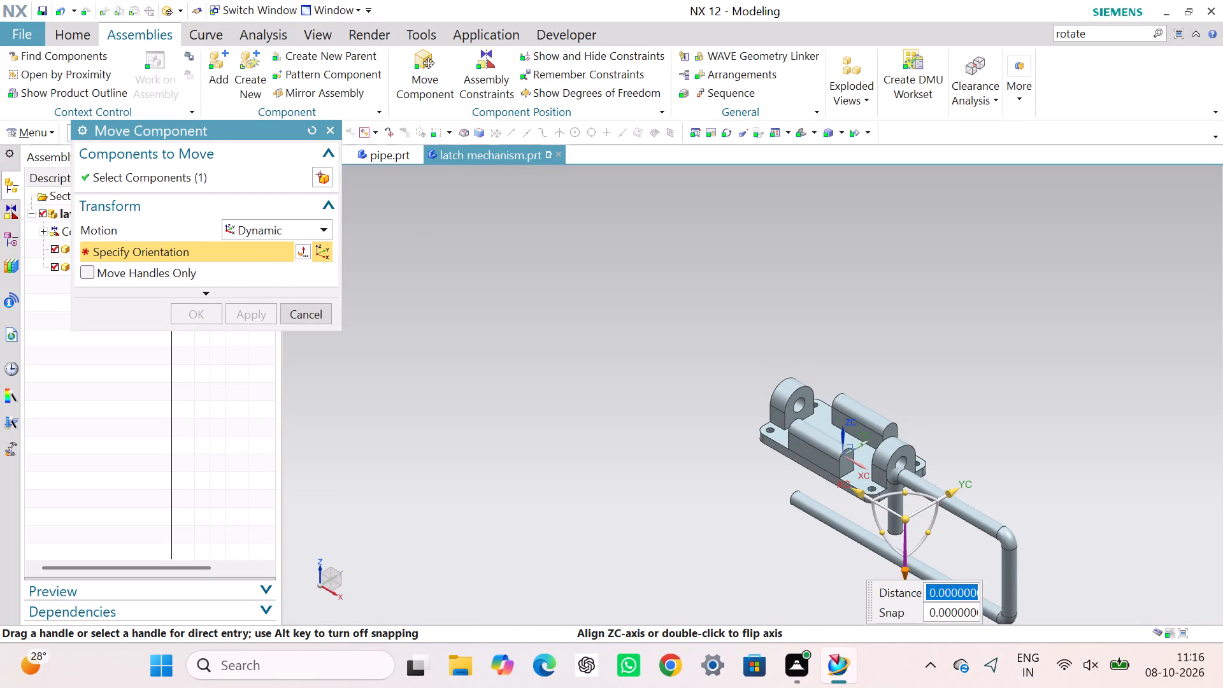
{"action": "left_click_drag", "start_coordinate": [905, 551], "coordinate": [922, 490]}
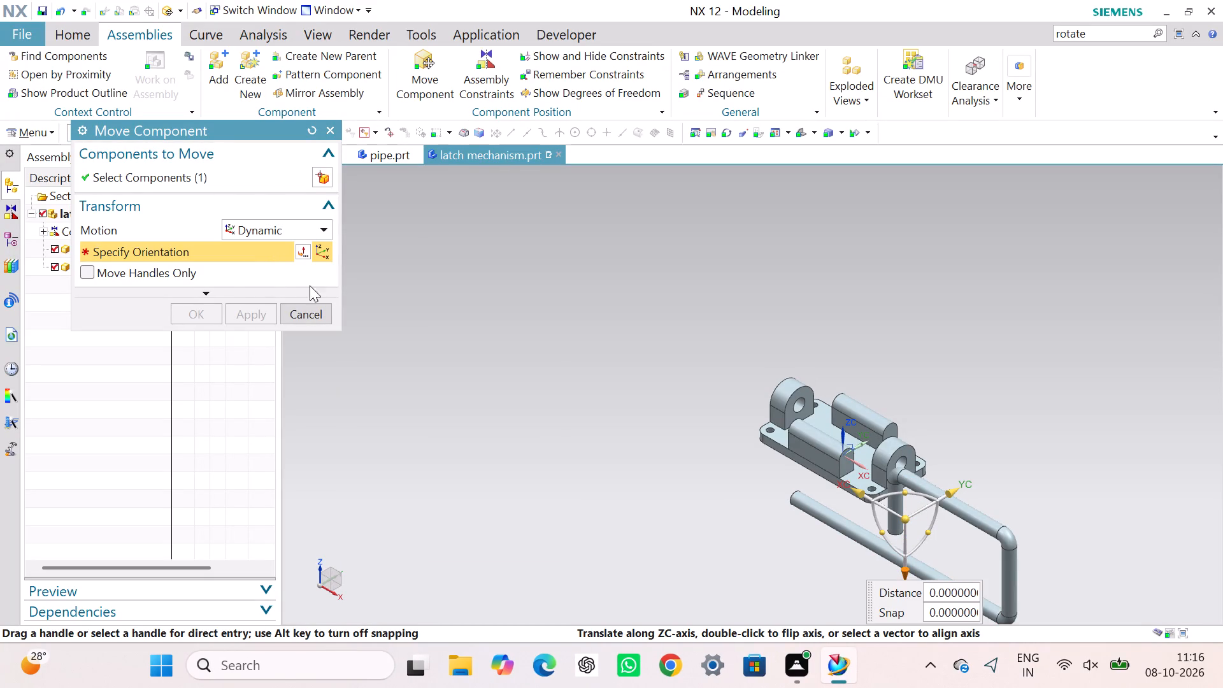
{"action": "left_click", "coordinate": [210, 249]}
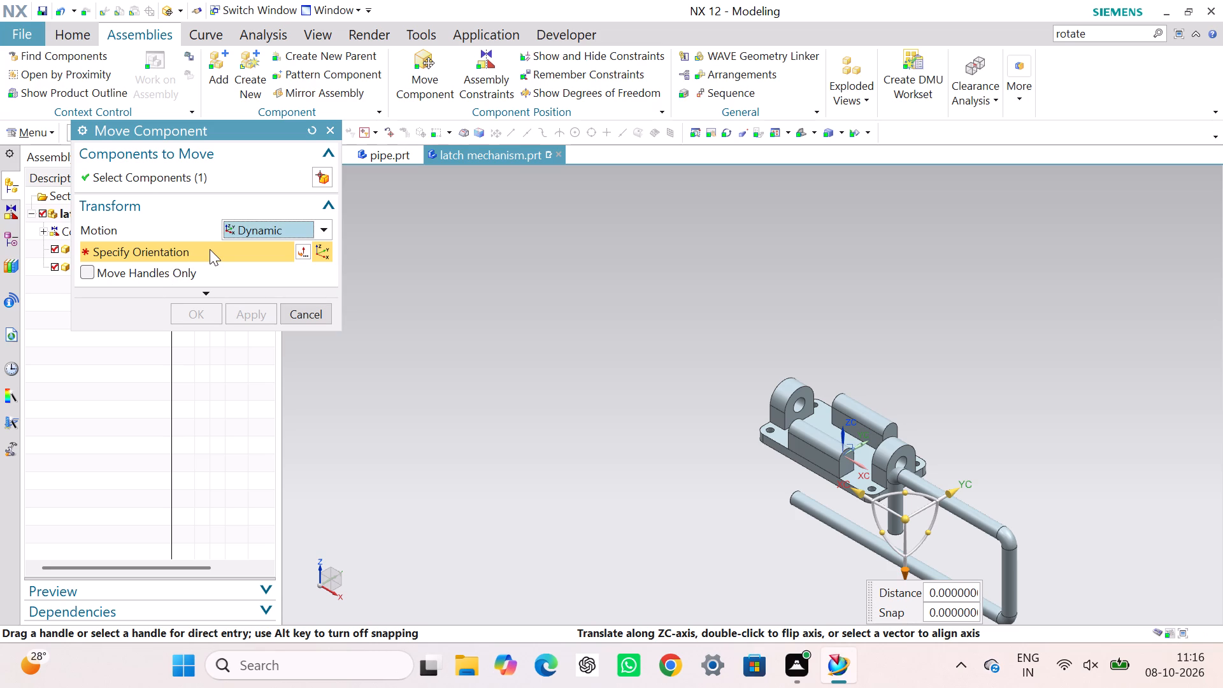
{"action": "left_click", "coordinate": [952, 494]}
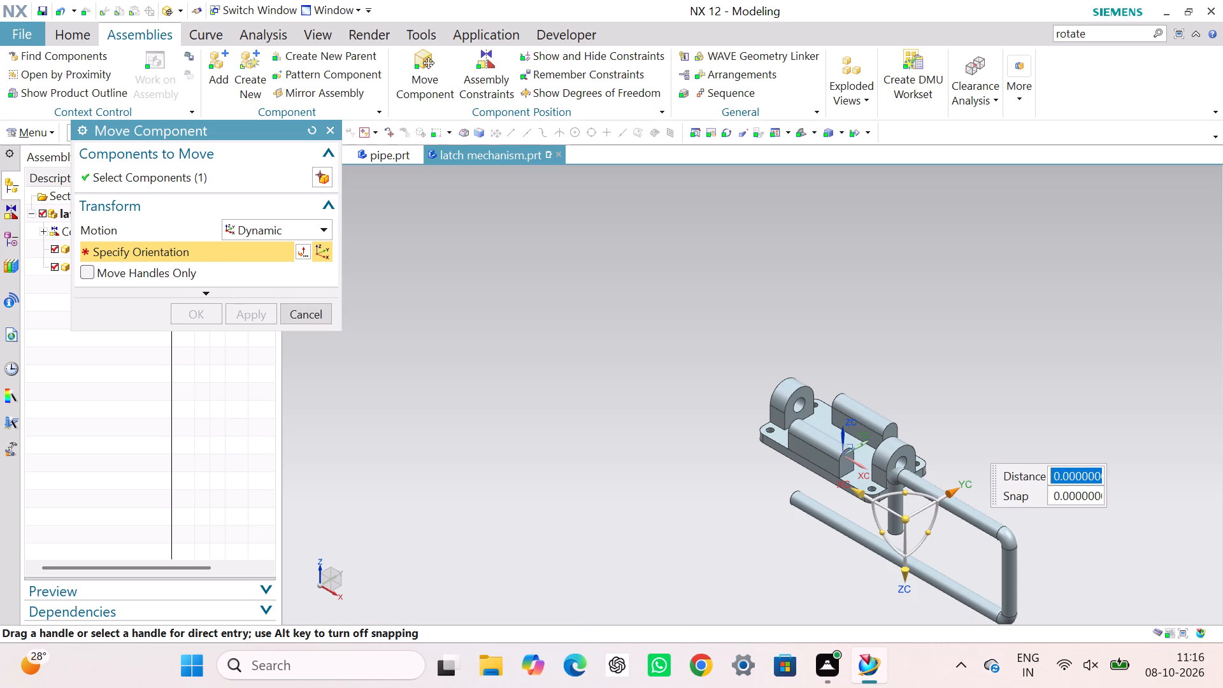
{"action": "left_click_drag", "start_coordinate": [952, 494], "coordinate": [1034, 380]}
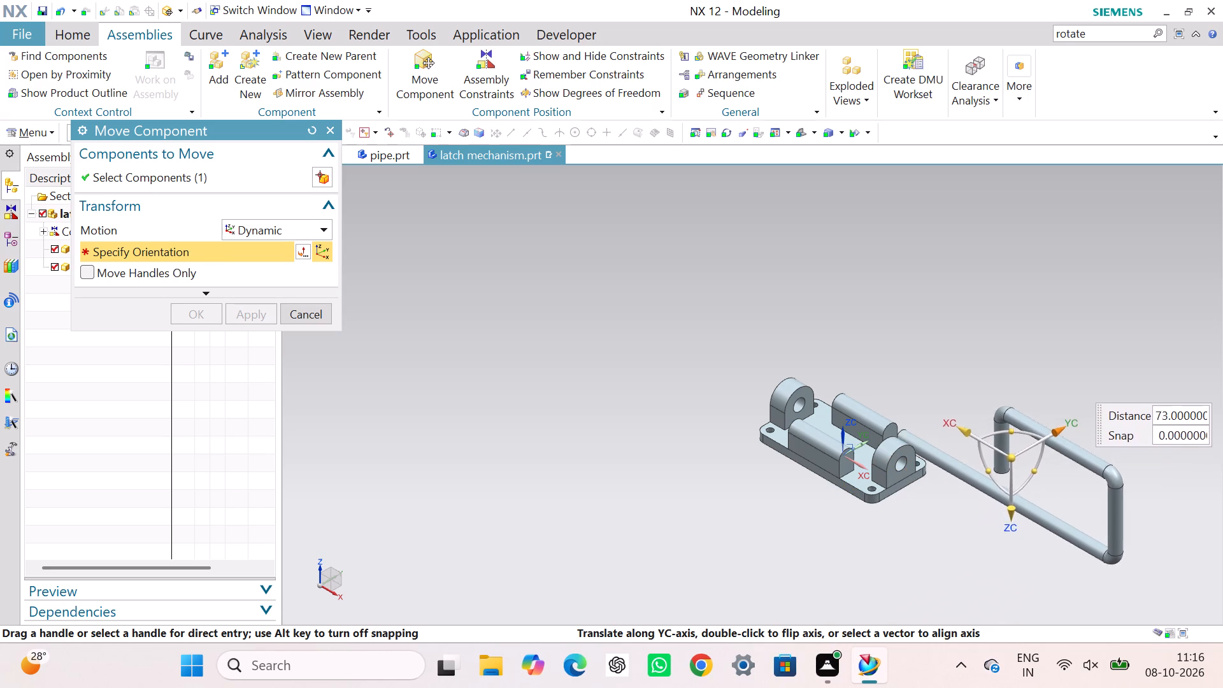
{"action": "left_click_drag", "start_coordinate": [1034, 380], "coordinate": [1043, 373]}
Raise the pipe along the ZC-axis until it sits above the base's level, and finish the dynamic move.
{"action": "left_click_drag", "start_coordinate": [1029, 485], "coordinate": [1031, 442]}
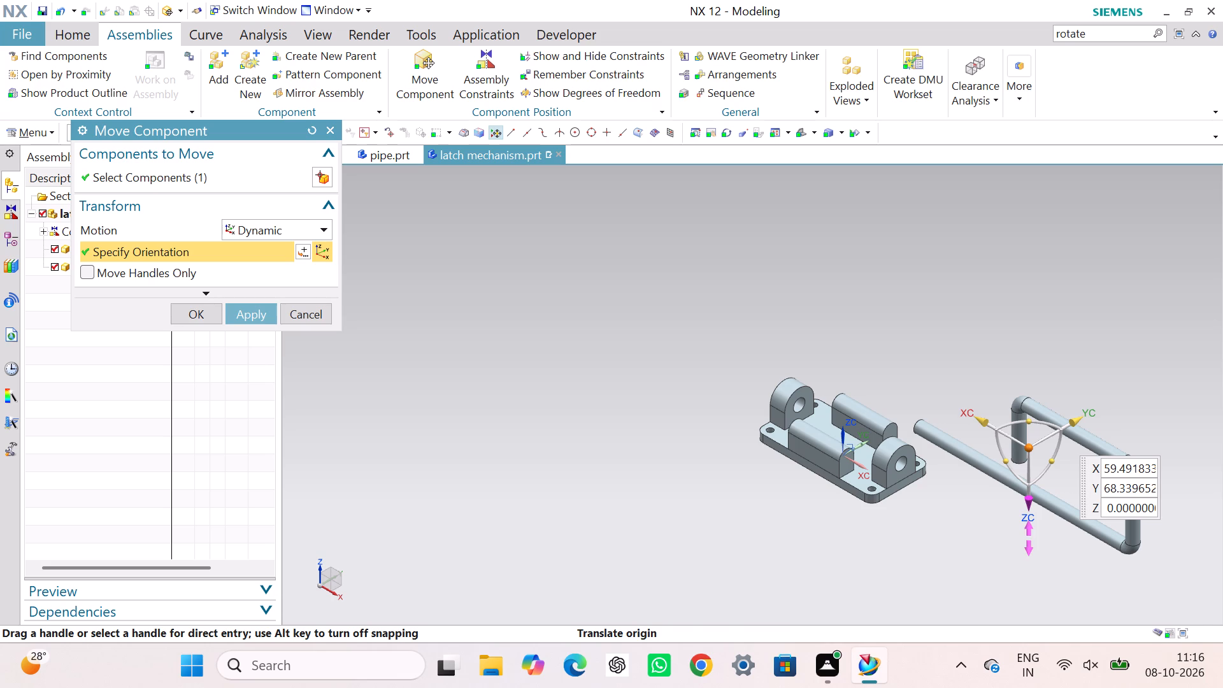
{"action": "left_click", "coordinate": [1027, 497]}
{"action": "left_click_drag", "start_coordinate": [1027, 497], "coordinate": [978, 389]}
{"action": "left_click", "coordinate": [203, 314]}
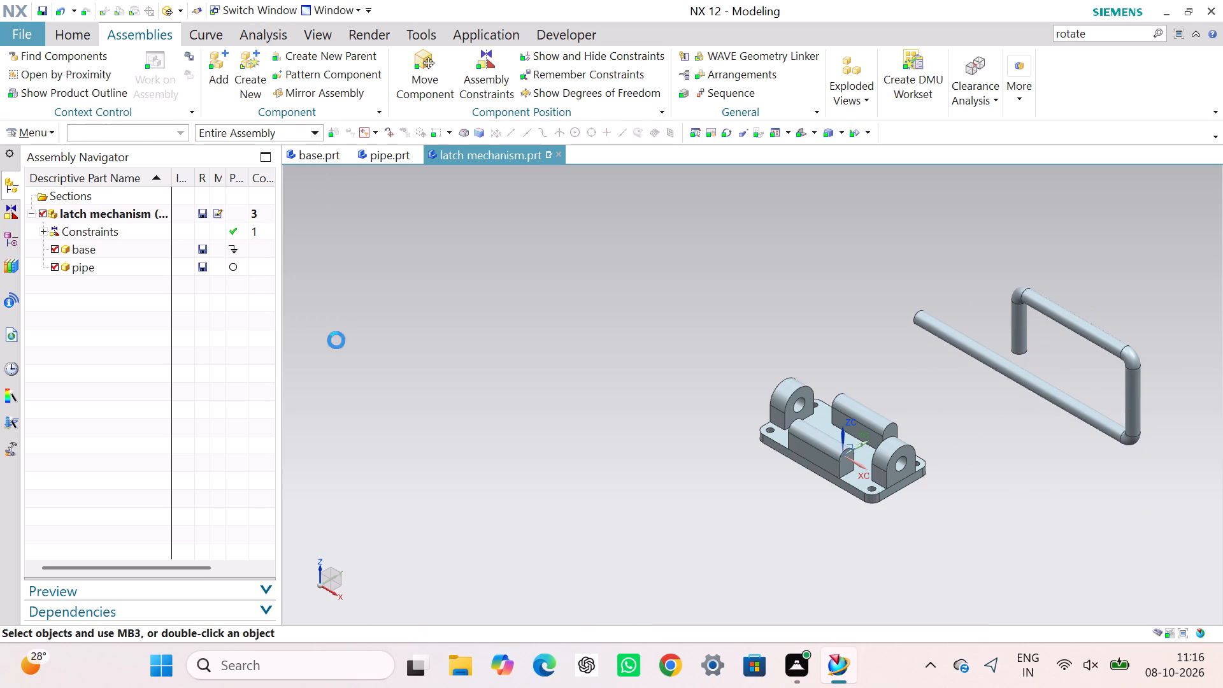
{"action": "left_click_drag", "start_coordinate": [513, 347], "coordinate": [521, 349]}
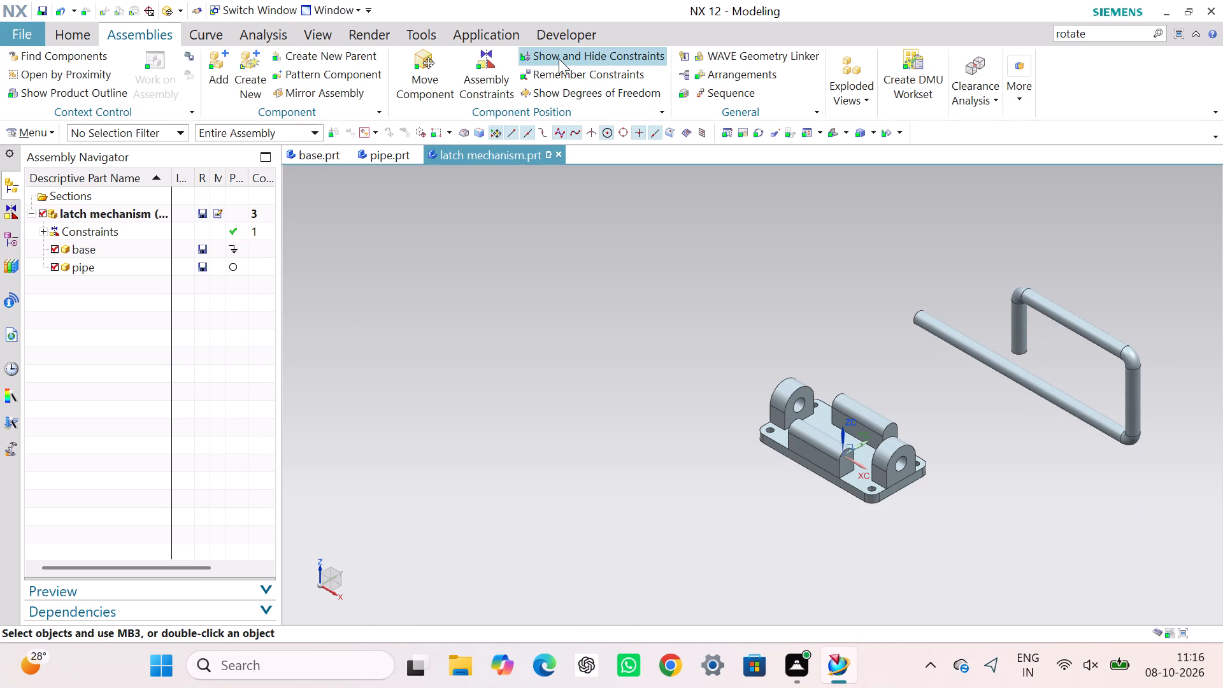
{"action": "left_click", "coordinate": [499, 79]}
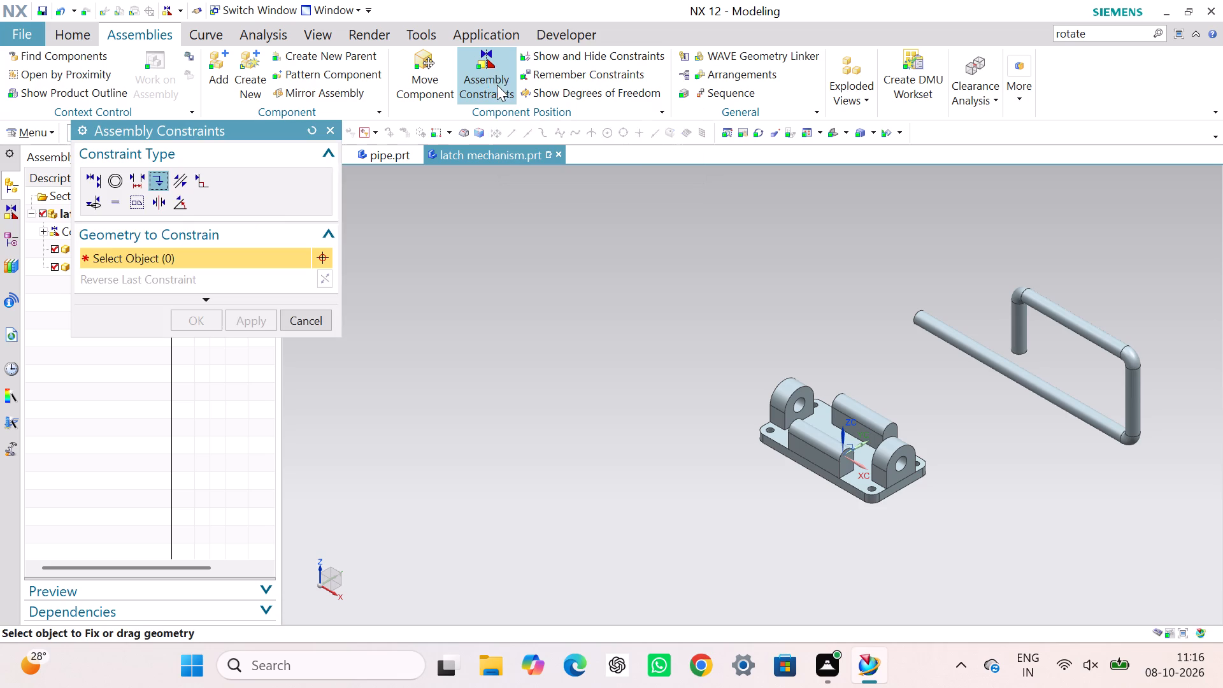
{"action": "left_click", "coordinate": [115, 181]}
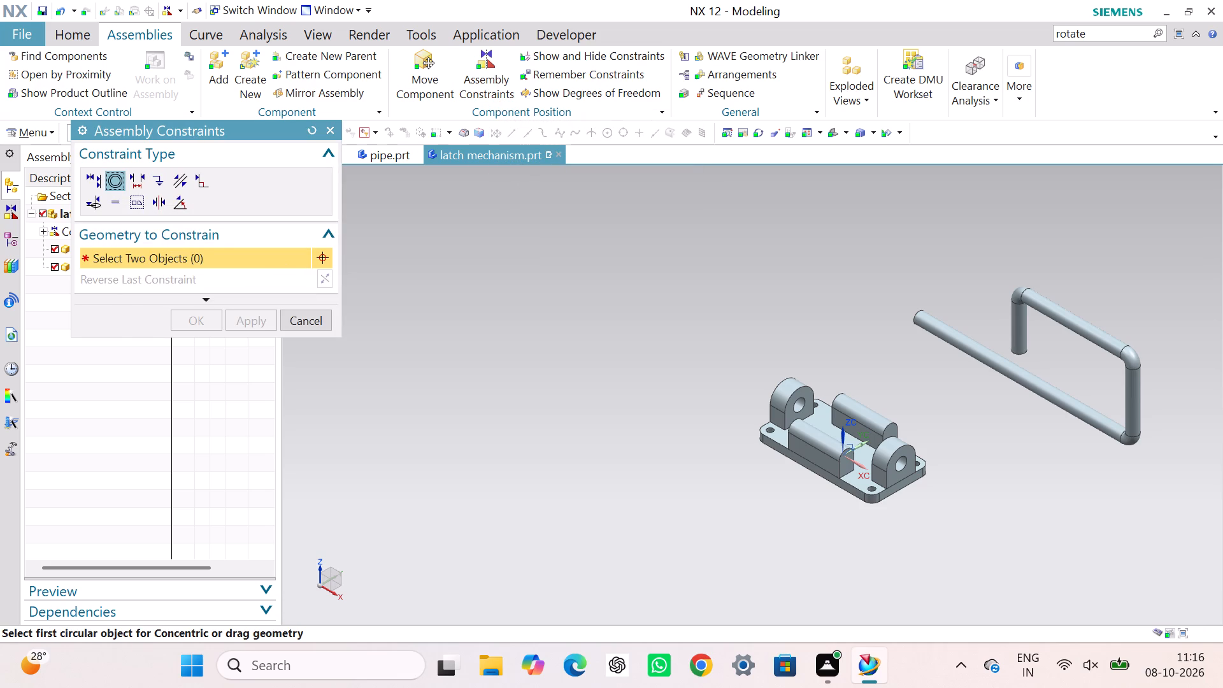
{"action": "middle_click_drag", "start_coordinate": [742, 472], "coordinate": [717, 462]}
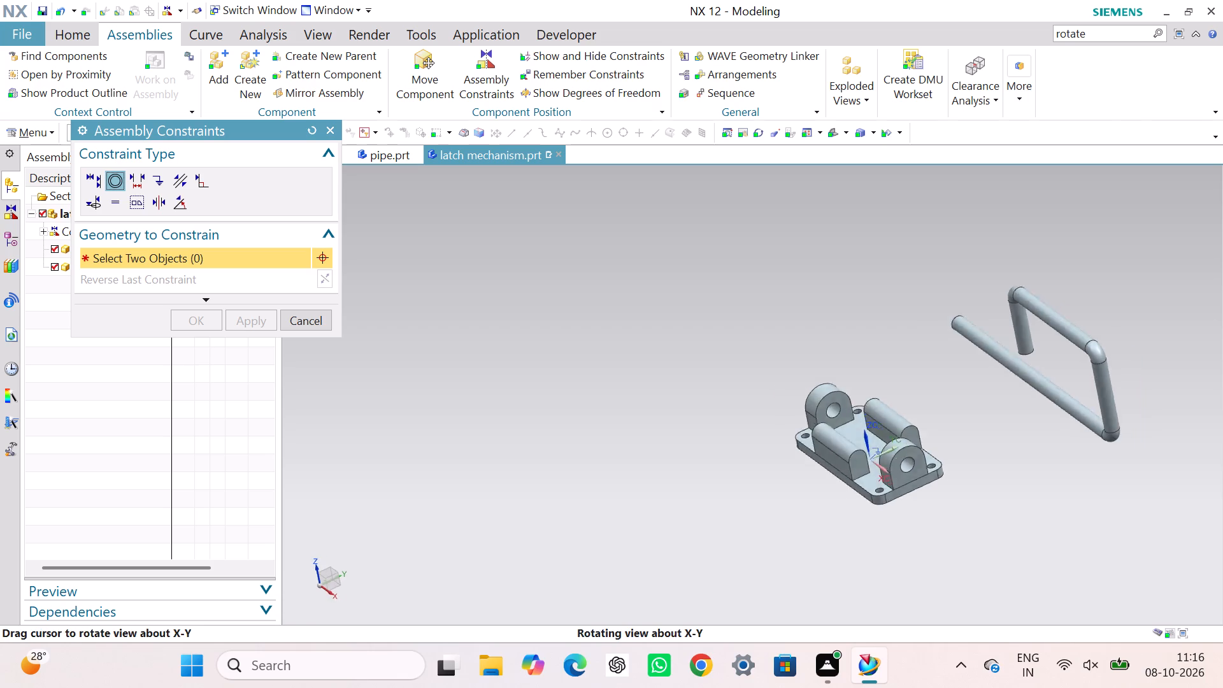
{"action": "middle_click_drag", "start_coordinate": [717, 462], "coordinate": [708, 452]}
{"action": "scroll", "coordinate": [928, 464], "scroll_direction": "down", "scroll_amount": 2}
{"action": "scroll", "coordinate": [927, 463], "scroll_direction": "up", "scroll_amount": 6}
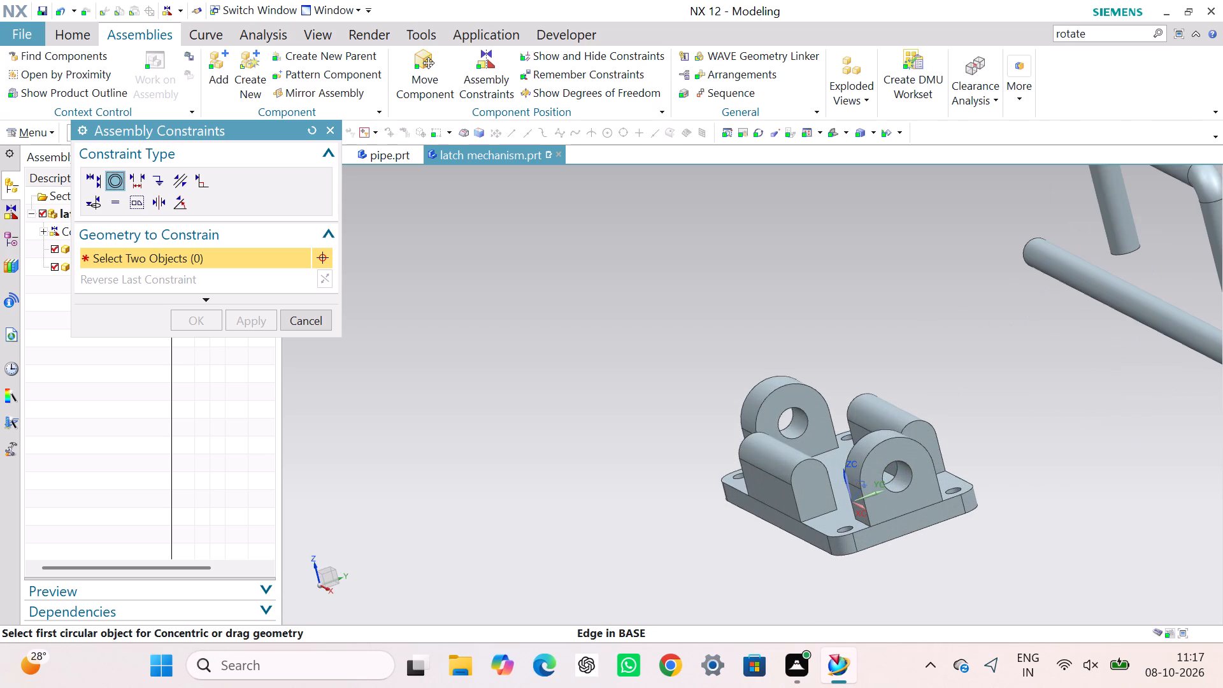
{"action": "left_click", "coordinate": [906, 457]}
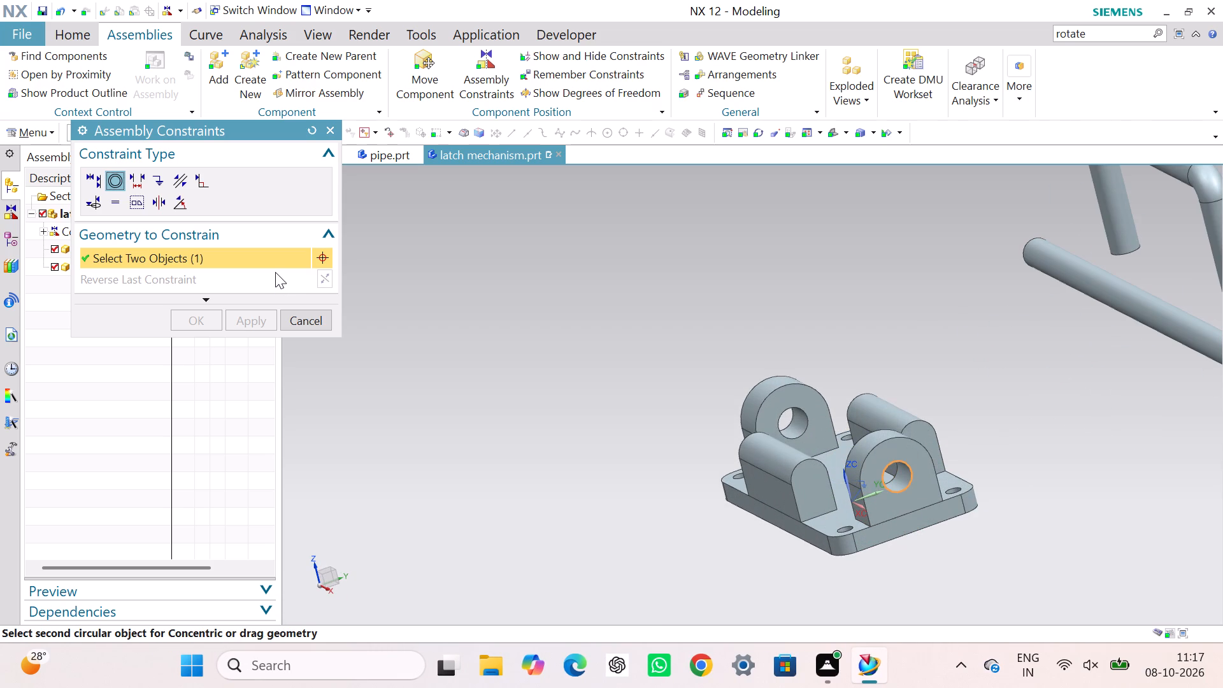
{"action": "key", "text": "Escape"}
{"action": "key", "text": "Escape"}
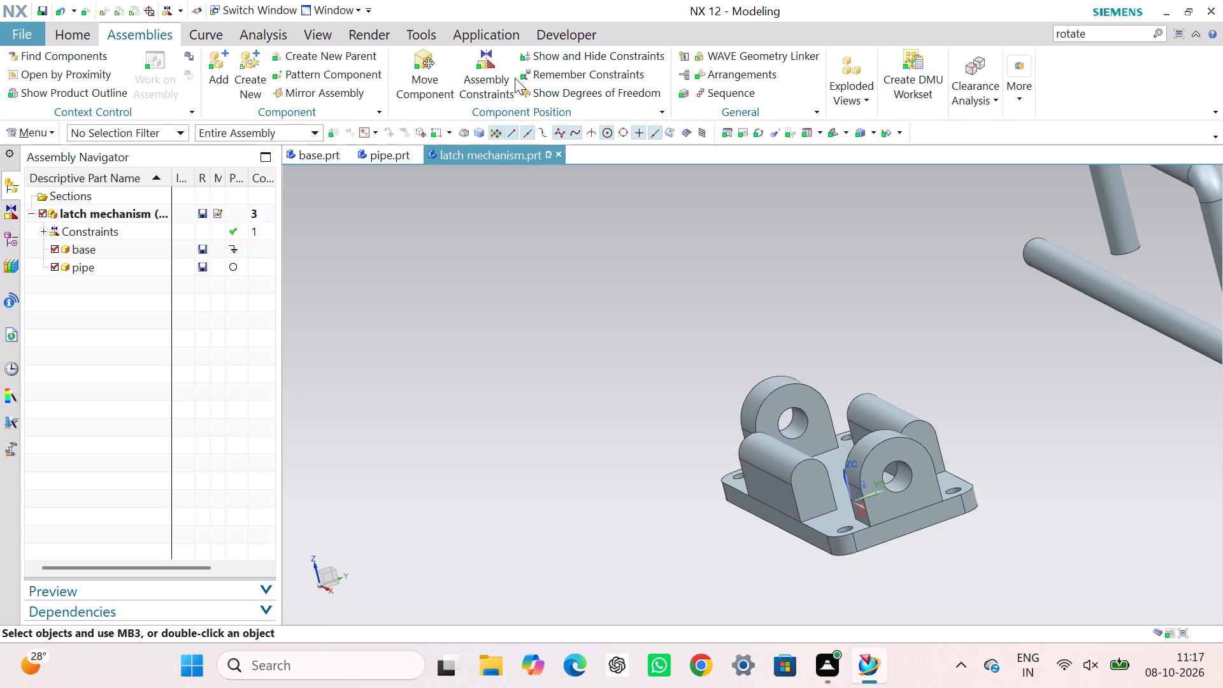
Add a Concentric assembly constraint between the outer hole edge of the base's front lug and the end edge of the pipe's long straight arm.
{"action": "left_click", "coordinate": [482, 66]}
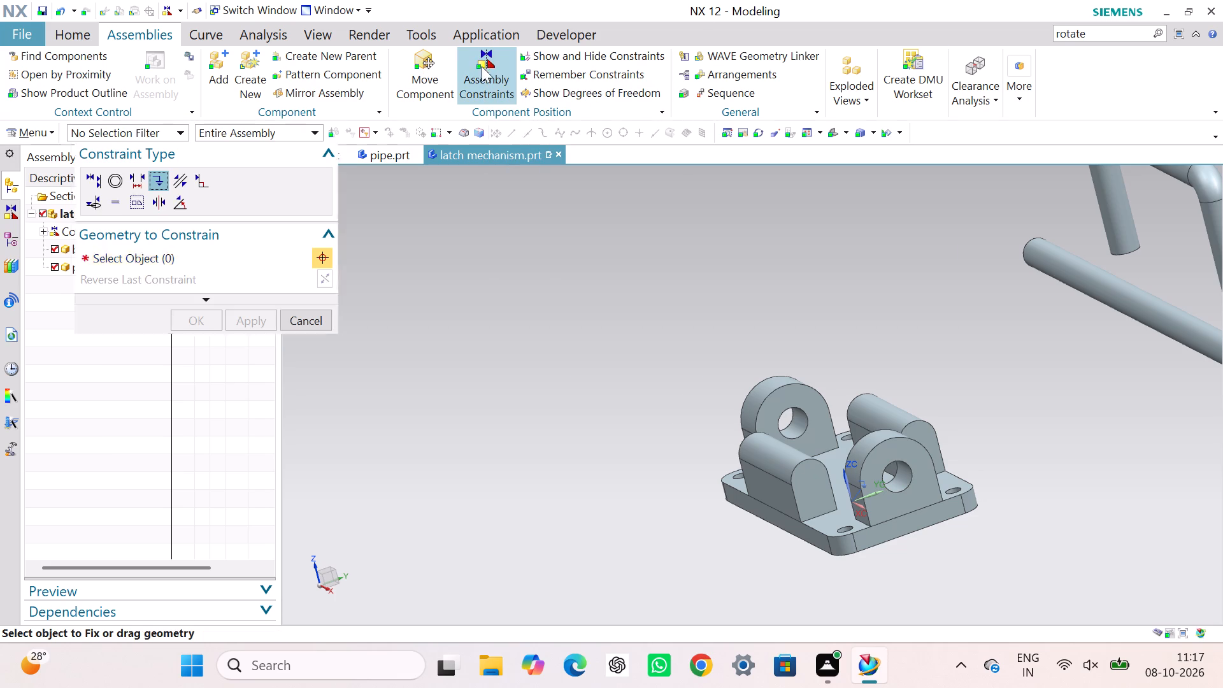
{"action": "scroll", "coordinate": [906, 450], "scroll_direction": "down", "scroll_amount": 2}
{"action": "scroll", "coordinate": [906, 450], "scroll_direction": "up", "scroll_amount": 7}
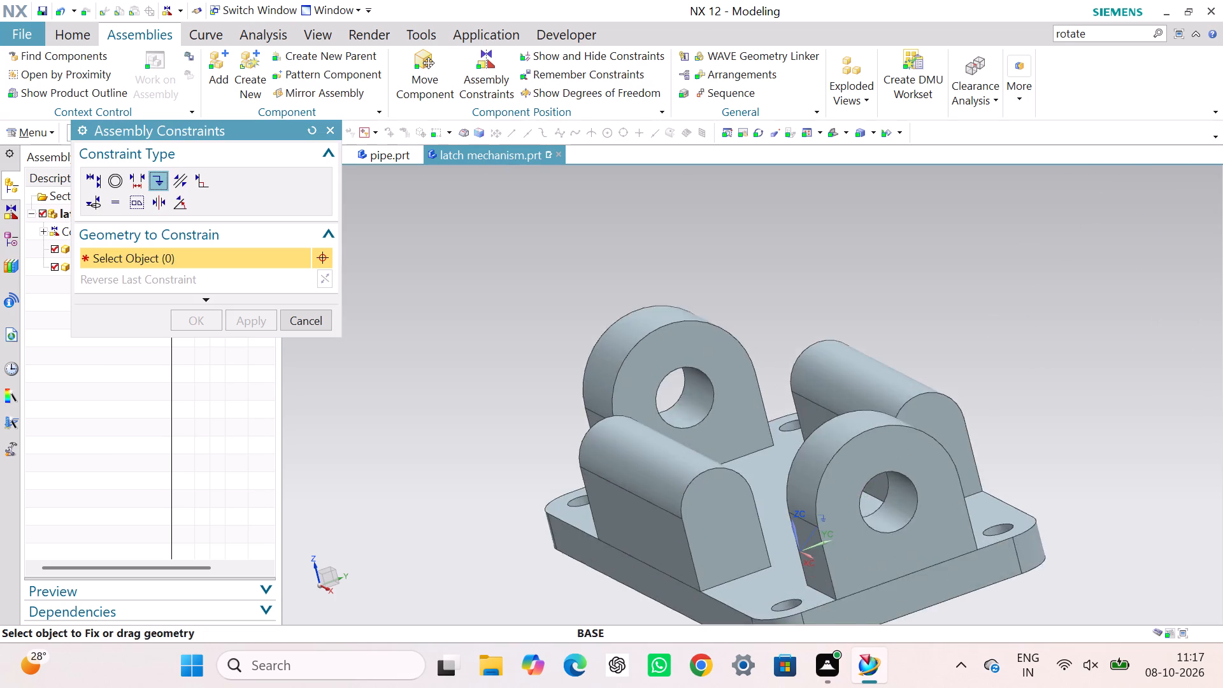
{"action": "scroll", "coordinate": [907, 457], "scroll_direction": "up", "scroll_amount": 2}
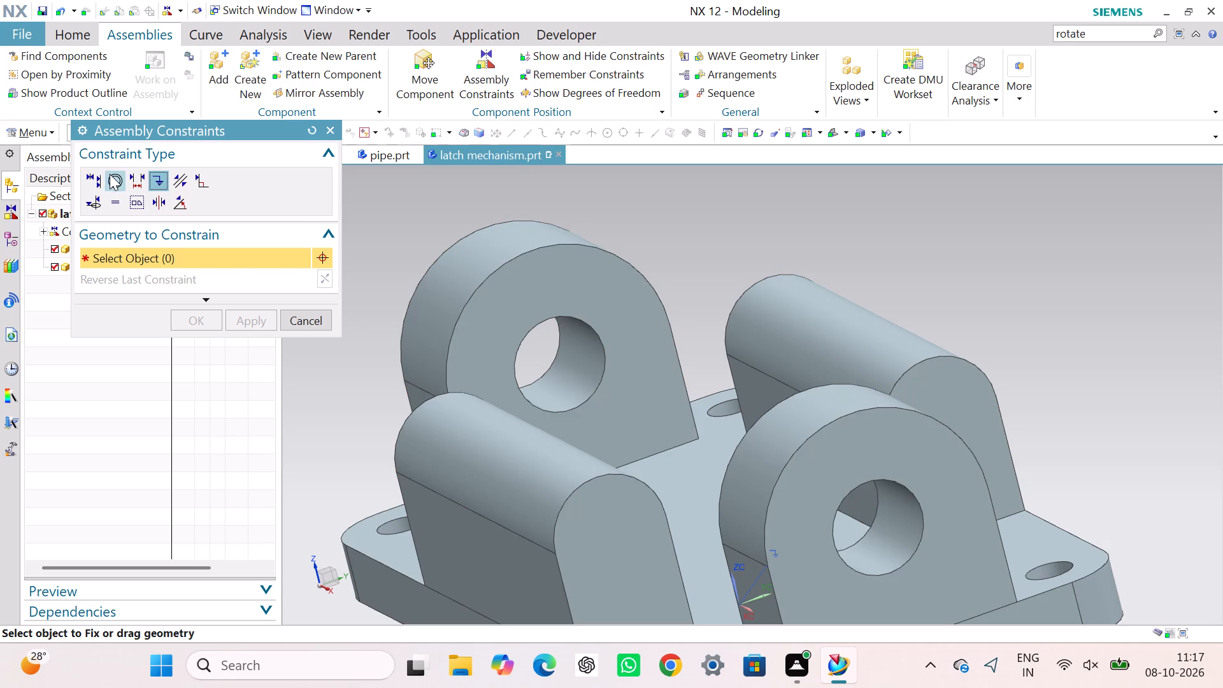
{"action": "left_click", "coordinate": [112, 178]}
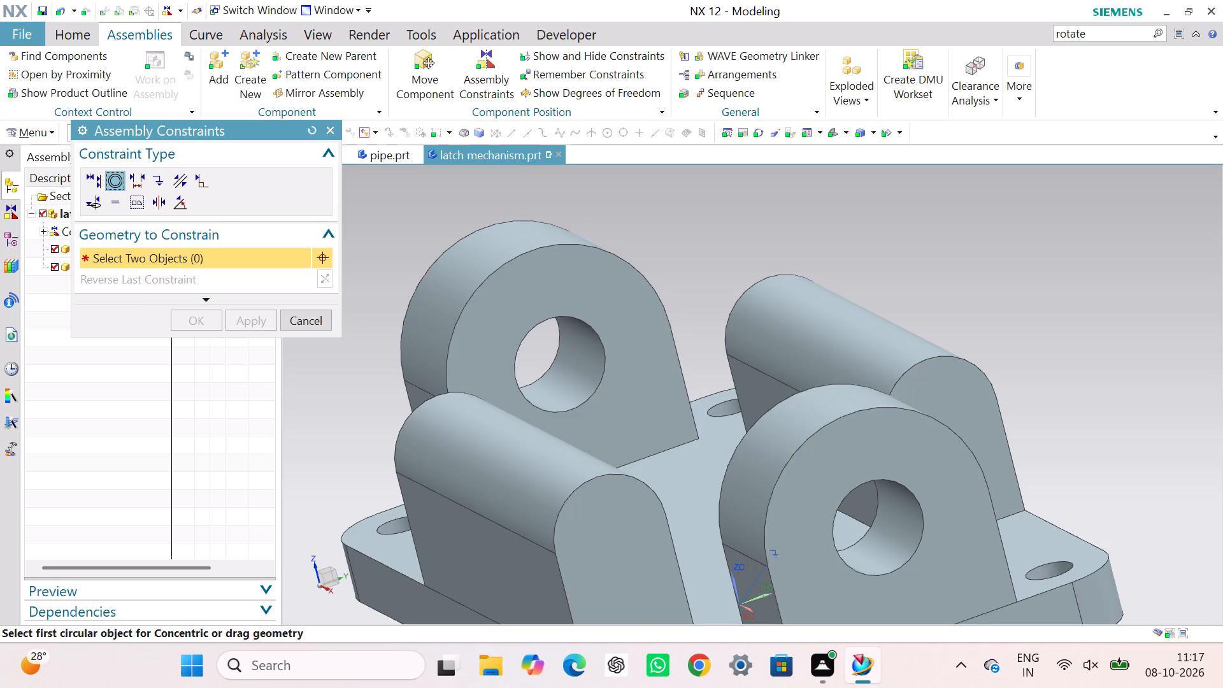
{"action": "scroll", "coordinate": [892, 536], "scroll_direction": "down", "scroll_amount": 3}
{"action": "scroll", "coordinate": [892, 536], "scroll_direction": "up", "scroll_amount": 3}
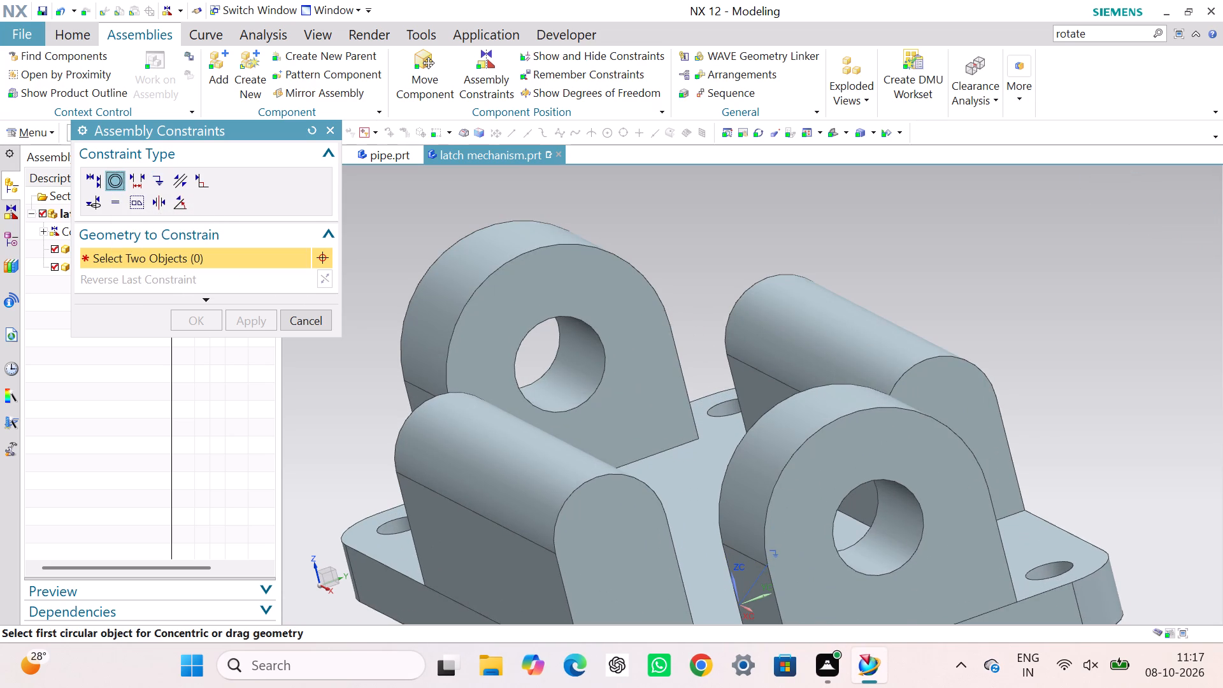
{"action": "scroll", "coordinate": [909, 586], "scroll_direction": "down", "scroll_amount": 2}
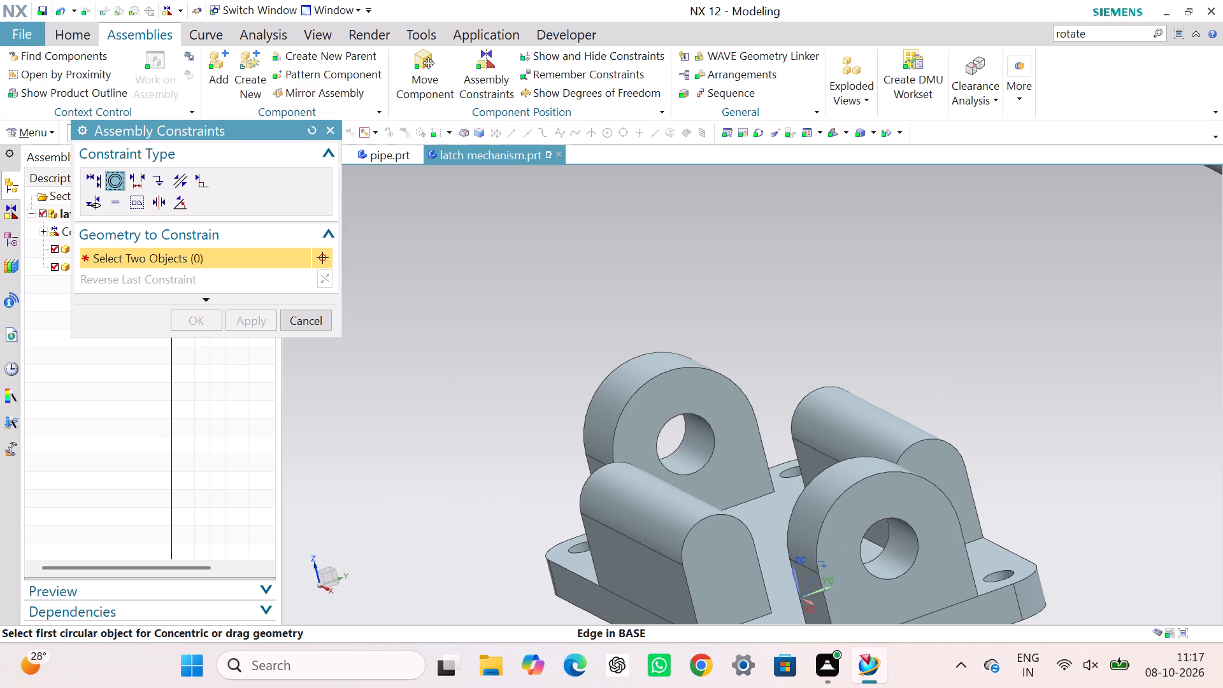
{"action": "left_click", "coordinate": [910, 564]}
{"action": "scroll", "coordinate": [1013, 502], "scroll_direction": "up", "scroll_amount": 3}
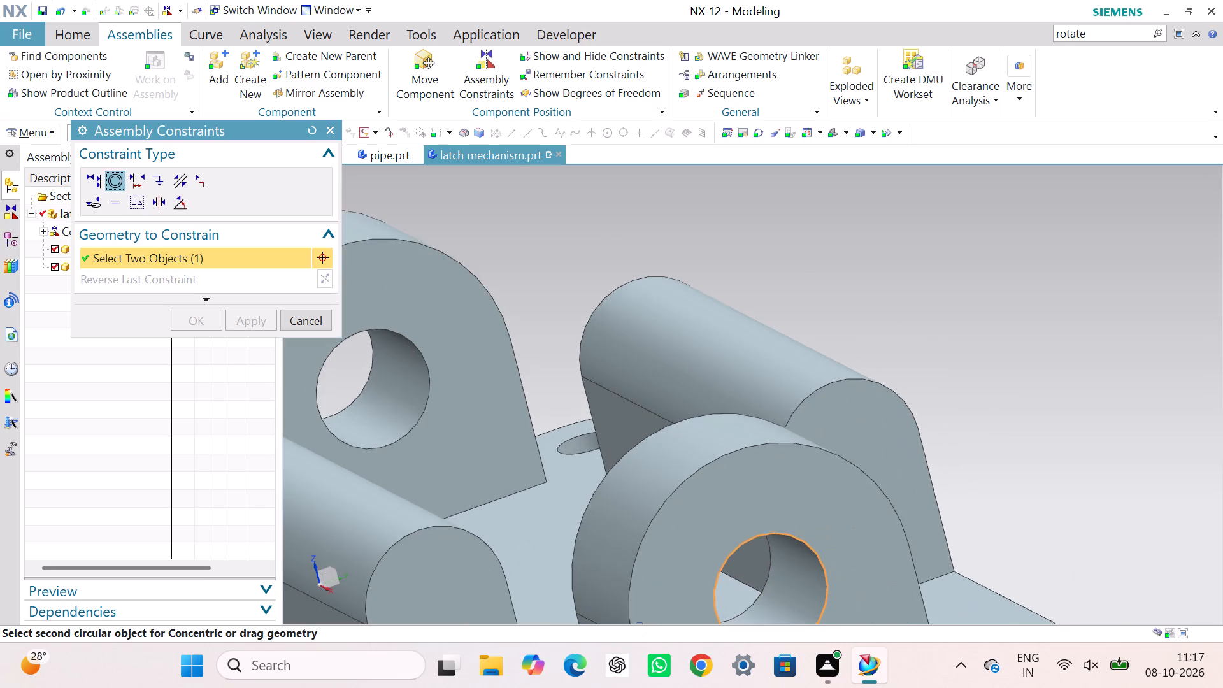
{"action": "scroll", "coordinate": [1013, 502], "scroll_direction": "down", "scroll_amount": 6}
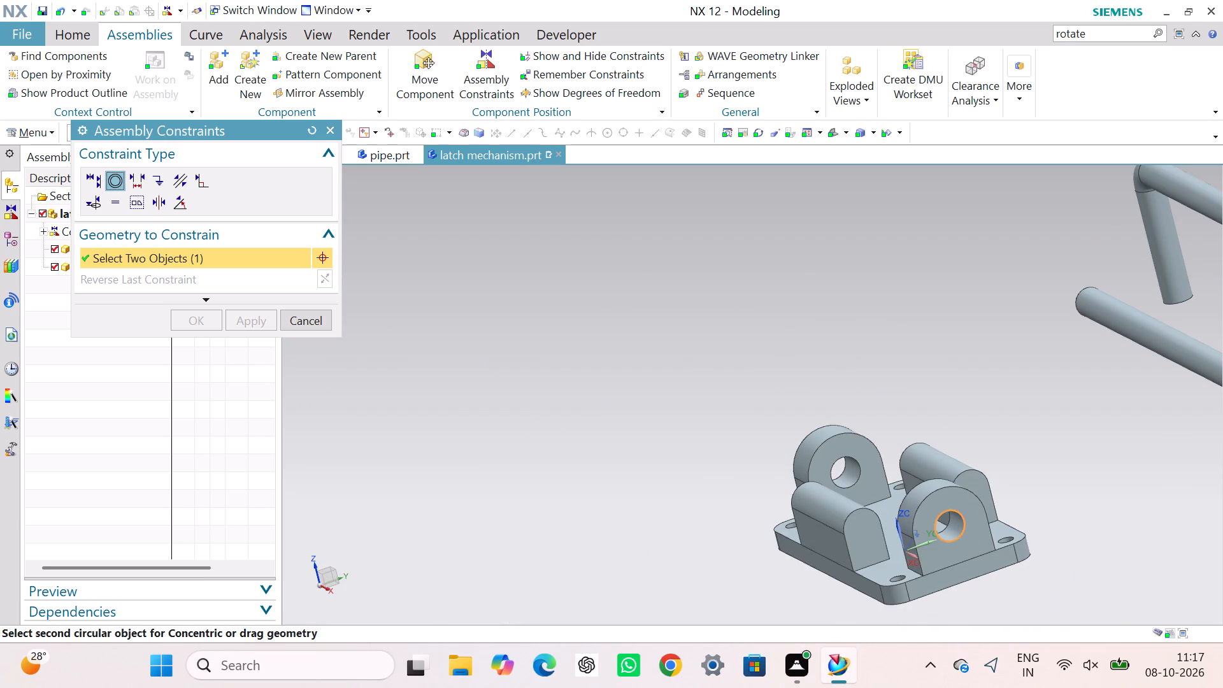
{"action": "scroll", "coordinate": [1084, 294], "scroll_direction": "down", "scroll_amount": 1}
{"action": "middle_click_drag", "start_coordinate": [1076, 312], "coordinate": [1099, 334]}
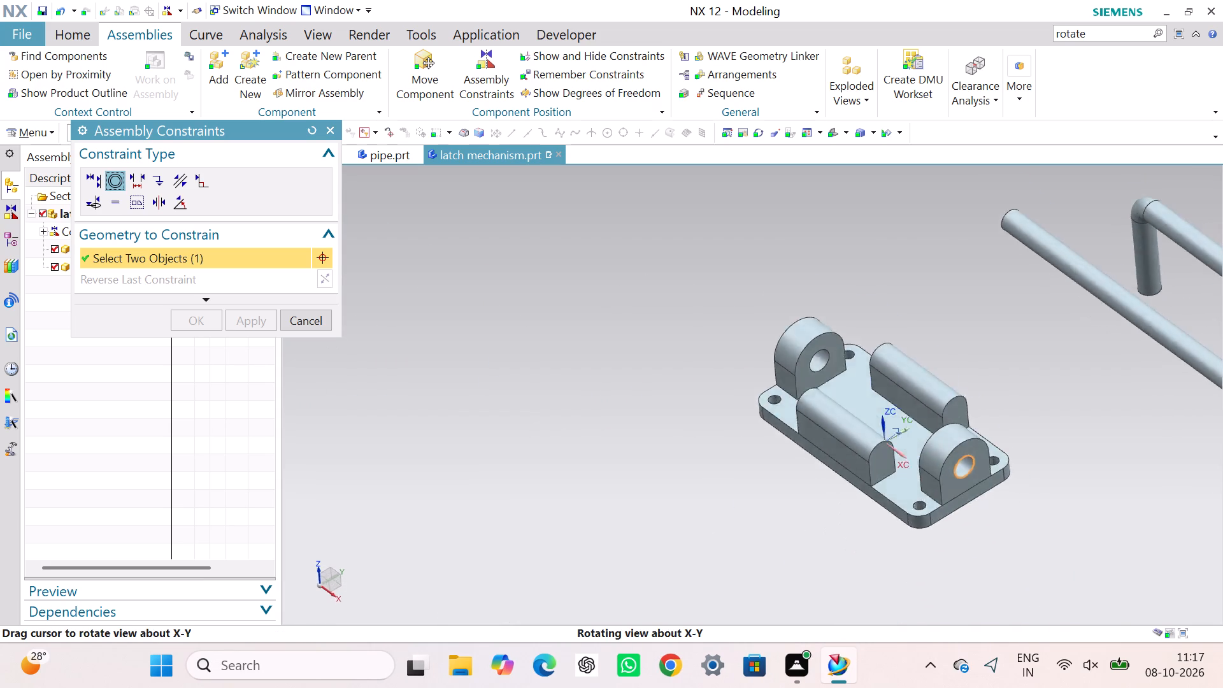
{"action": "middle_click_drag", "start_coordinate": [1099, 334], "coordinate": [1122, 362]}
{"action": "scroll", "coordinate": [1091, 312], "scroll_direction": "up", "scroll_amount": 5}
{"action": "scroll", "coordinate": [1072, 286], "scroll_direction": "down", "scroll_amount": 8}
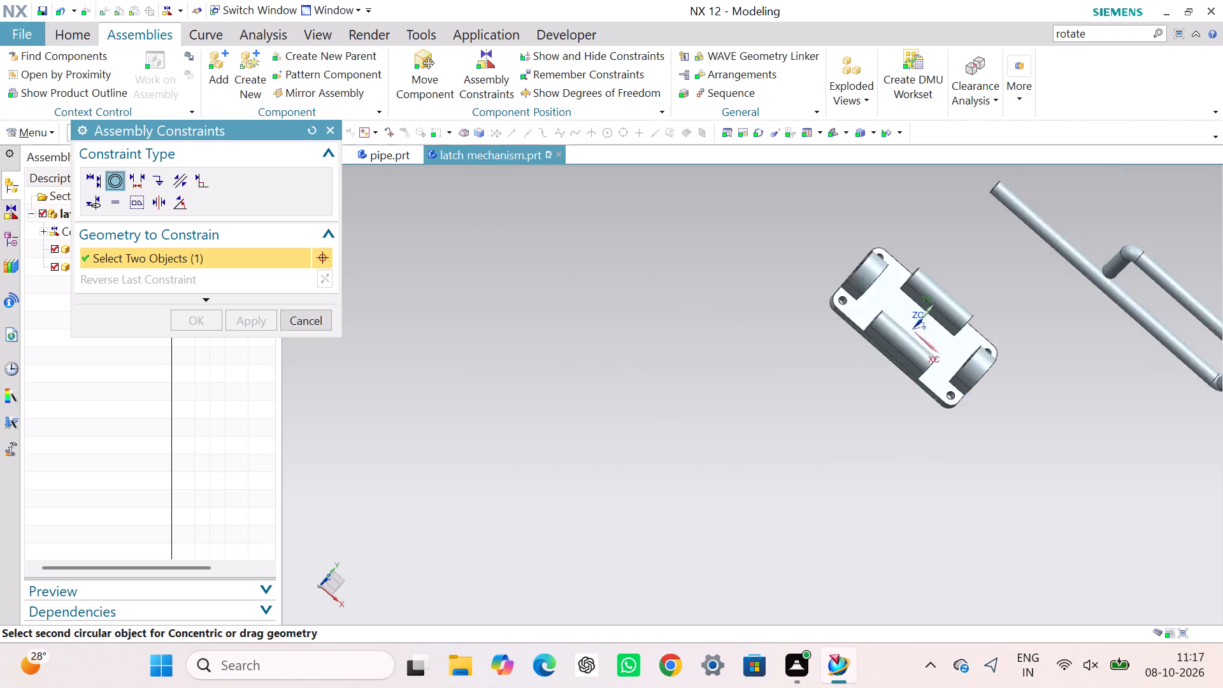
{"action": "middle_click_drag", "start_coordinate": [1024, 254], "coordinate": [891, 424]}
{"action": "right_click_drag", "start_coordinate": [1024, 254], "coordinate": [891, 424]}
{"action": "middle_click_drag", "start_coordinate": [891, 425], "coordinate": [963, 478]}
{"action": "scroll", "coordinate": [934, 434], "scroll_direction": "down", "scroll_amount": 5}
{"action": "scroll", "coordinate": [928, 419], "scroll_direction": "up", "scroll_amount": 5}
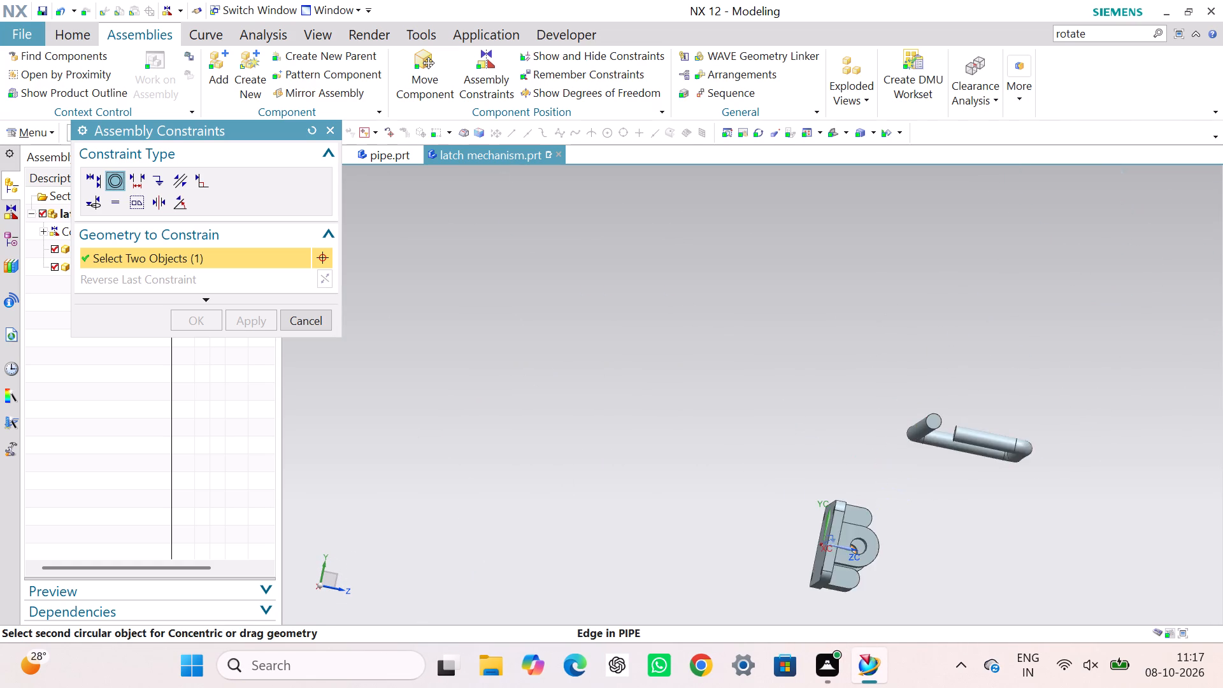
{"action": "scroll", "coordinate": [928, 419], "scroll_direction": "up", "scroll_amount": 5}
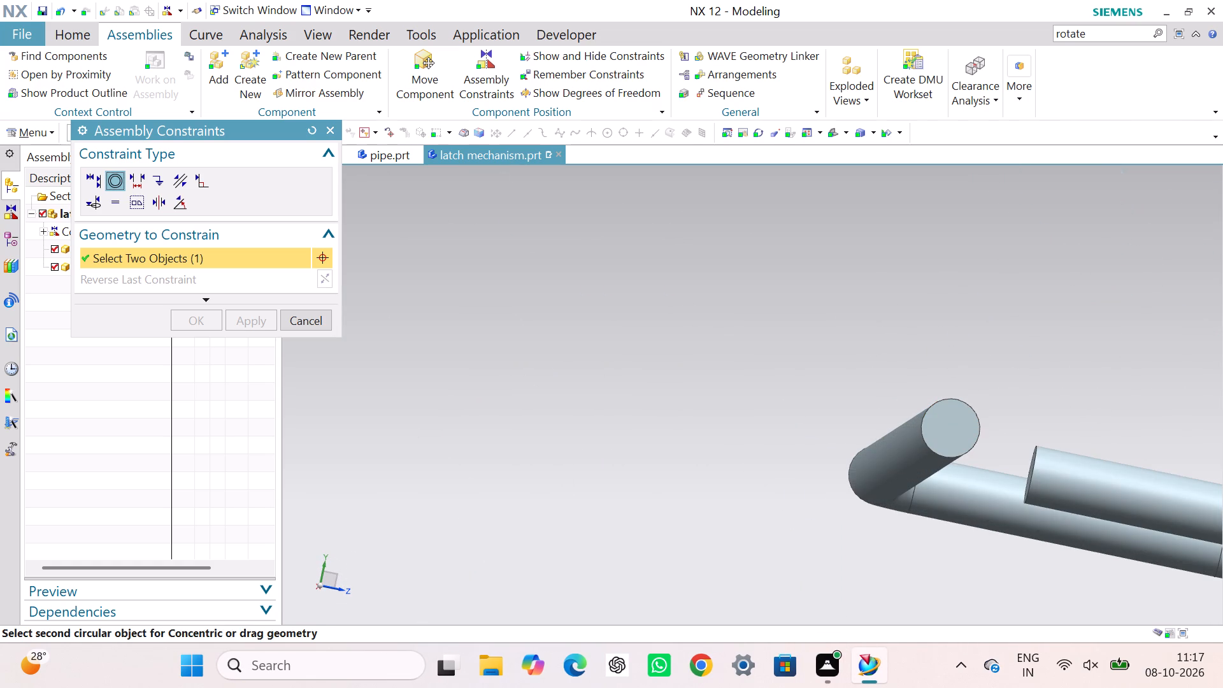
{"action": "middle_click_drag", "start_coordinate": [977, 467], "coordinate": [938, 451]}
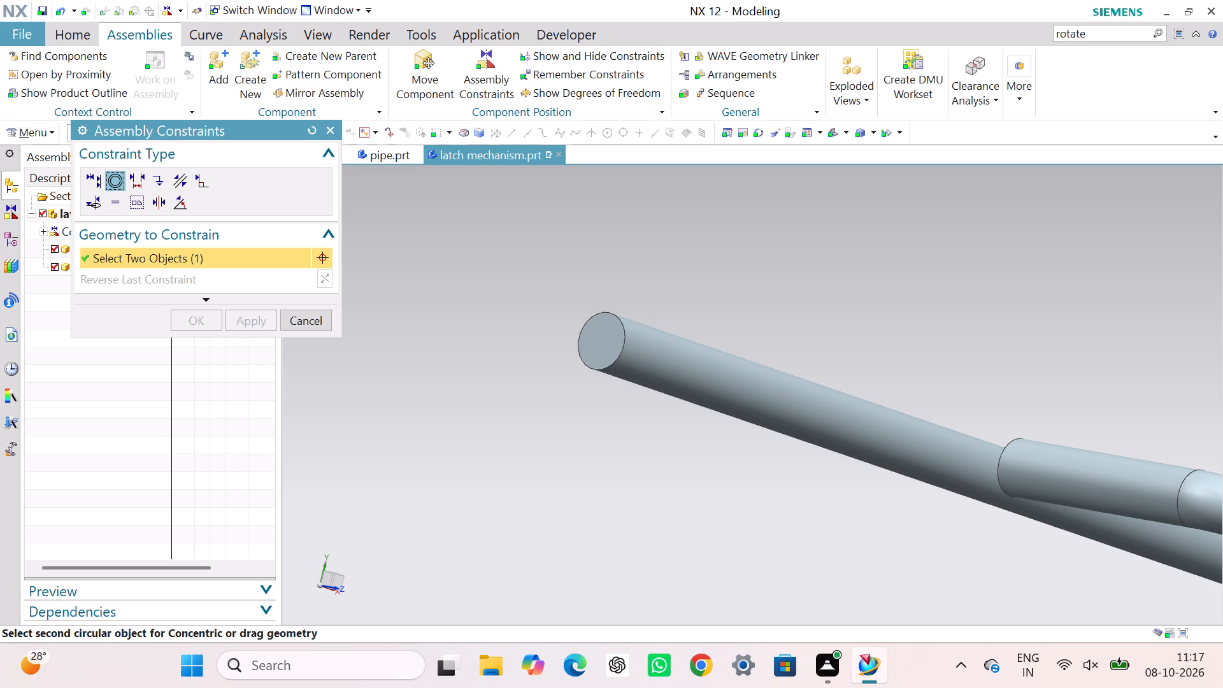
{"action": "left_click", "coordinate": [623, 338]}
{"action": "scroll", "coordinate": [615, 389], "scroll_direction": "down", "scroll_amount": 3}
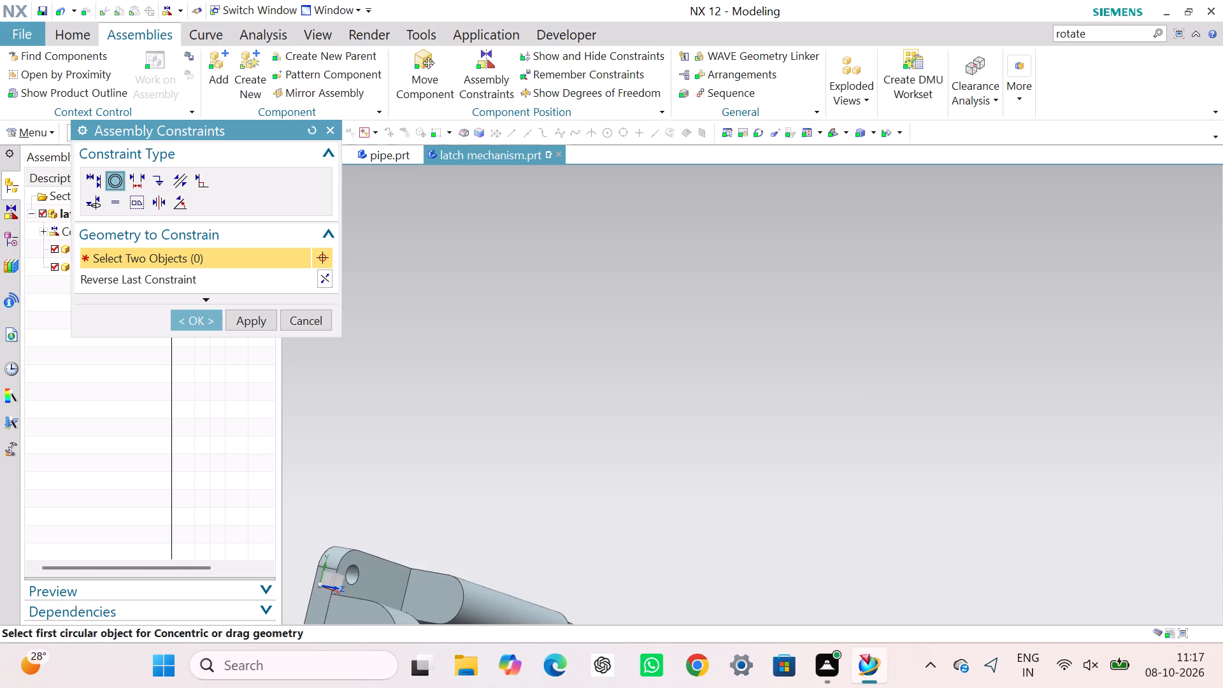
{"action": "scroll", "coordinate": [615, 389], "scroll_direction": "down", "scroll_amount": 2}
{"action": "scroll", "coordinate": [680, 492], "scroll_direction": "down", "scroll_amount": 2}
{"action": "middle_click_drag", "start_coordinate": [680, 492], "coordinate": [680, 492]}
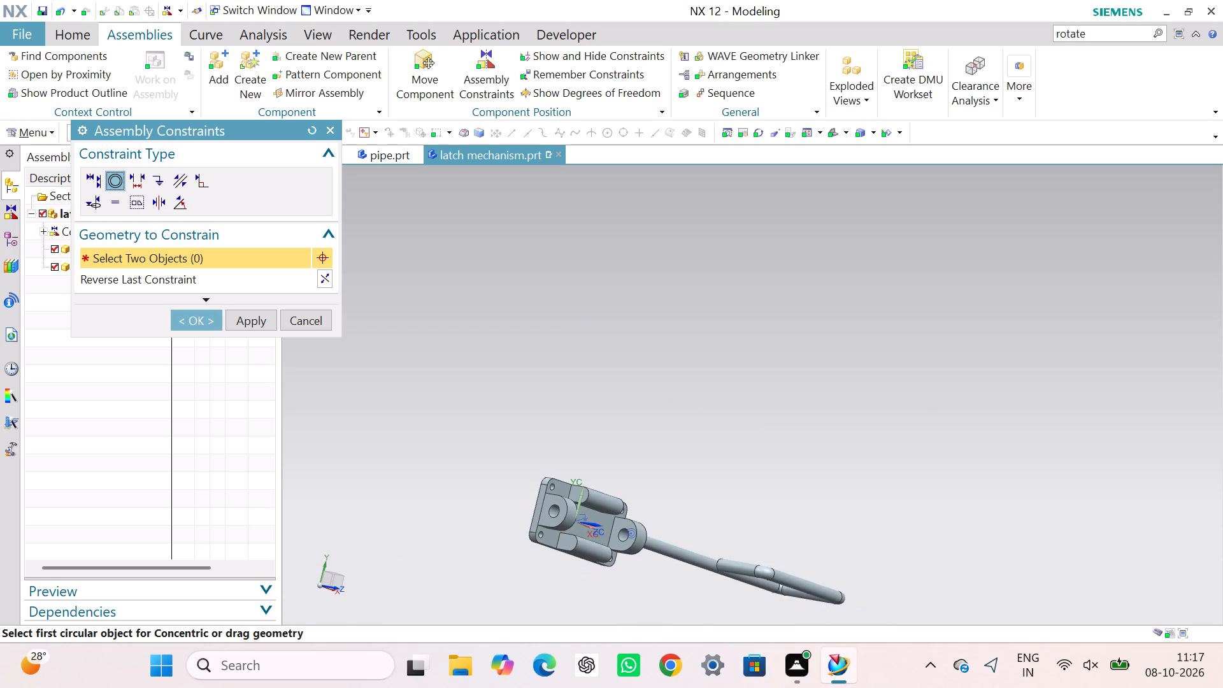
{"action": "middle_click_drag", "start_coordinate": [680, 492], "coordinate": [613, 444]}
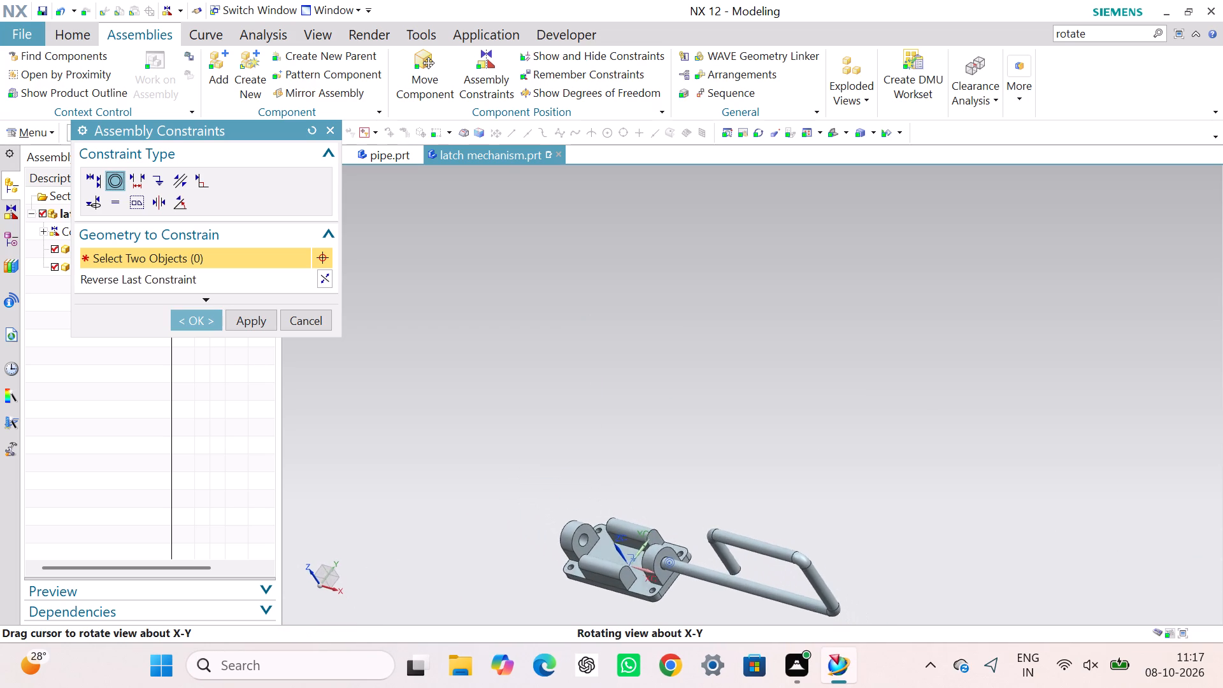
{"action": "middle_click_drag", "start_coordinate": [613, 444], "coordinate": [618, 445]}
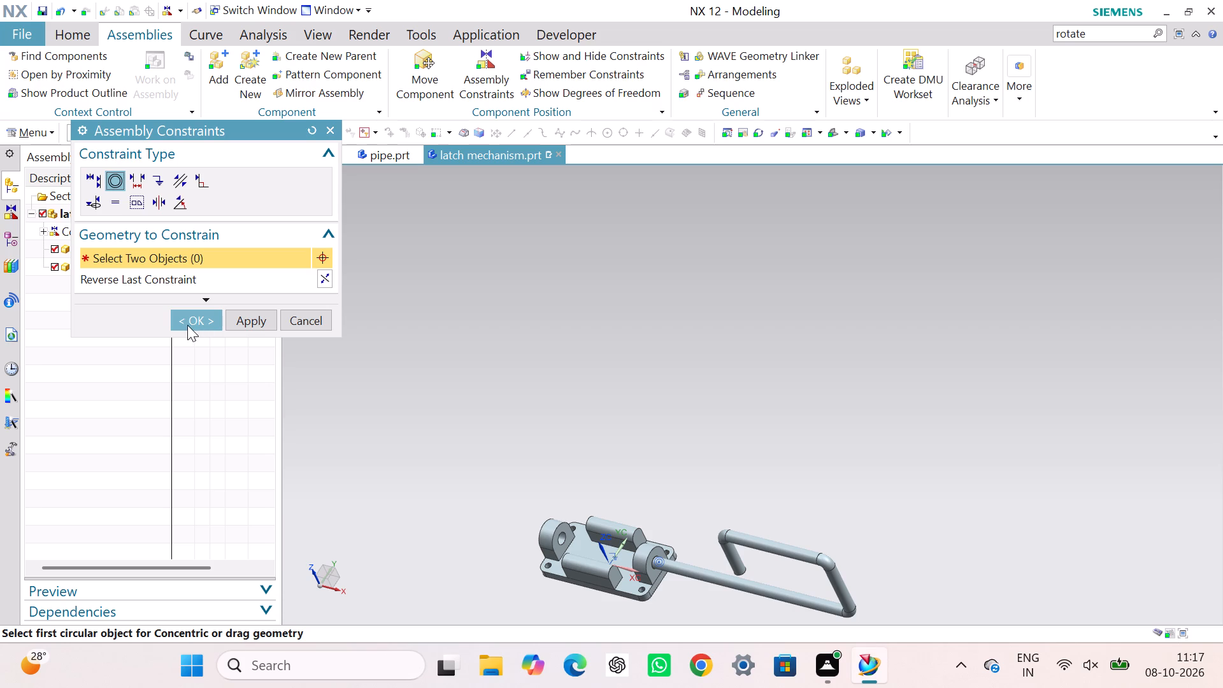
{"action": "left_click", "coordinate": [192, 324]}
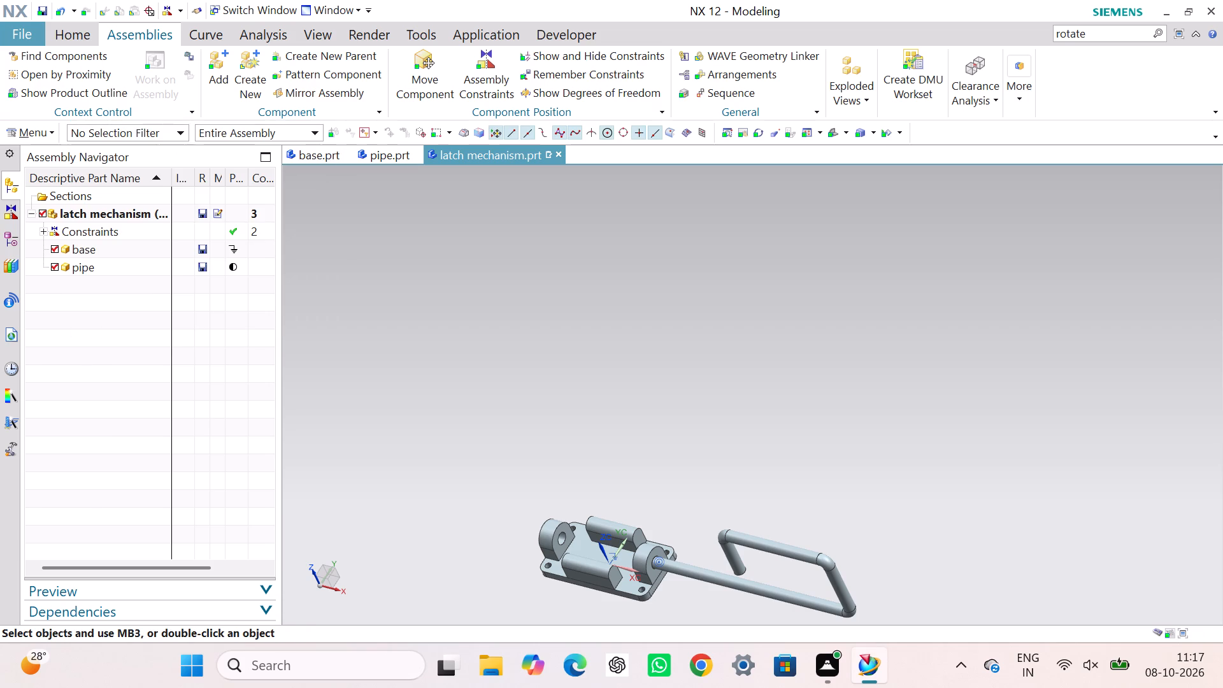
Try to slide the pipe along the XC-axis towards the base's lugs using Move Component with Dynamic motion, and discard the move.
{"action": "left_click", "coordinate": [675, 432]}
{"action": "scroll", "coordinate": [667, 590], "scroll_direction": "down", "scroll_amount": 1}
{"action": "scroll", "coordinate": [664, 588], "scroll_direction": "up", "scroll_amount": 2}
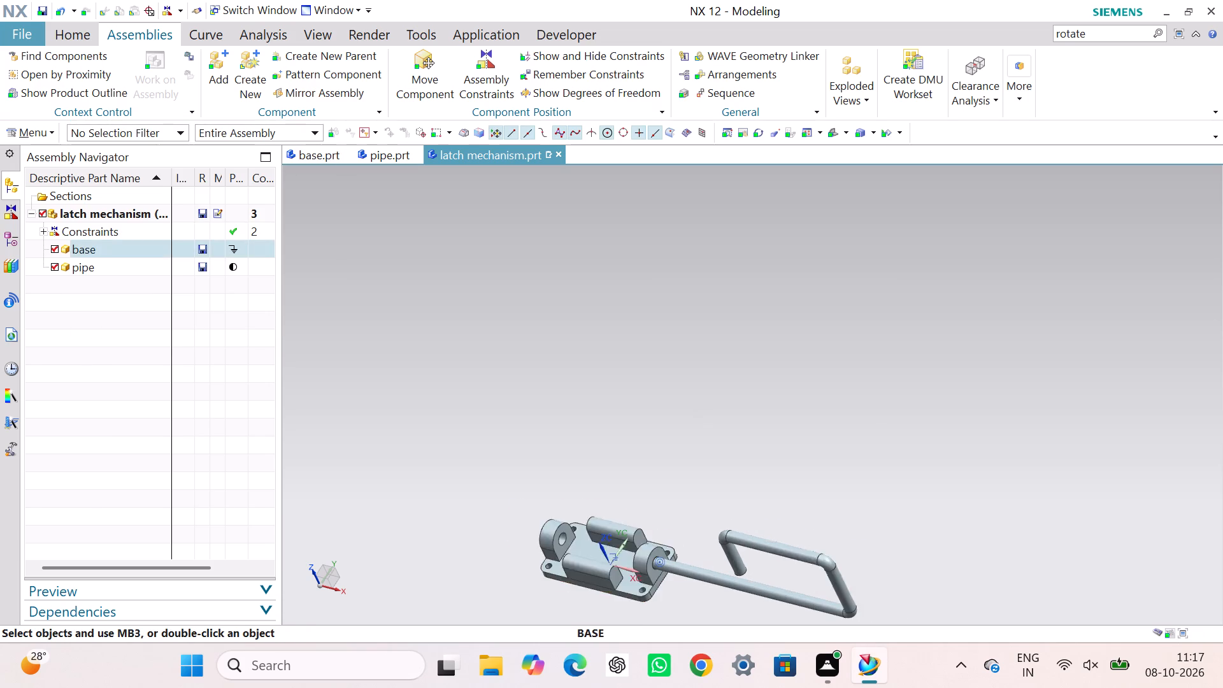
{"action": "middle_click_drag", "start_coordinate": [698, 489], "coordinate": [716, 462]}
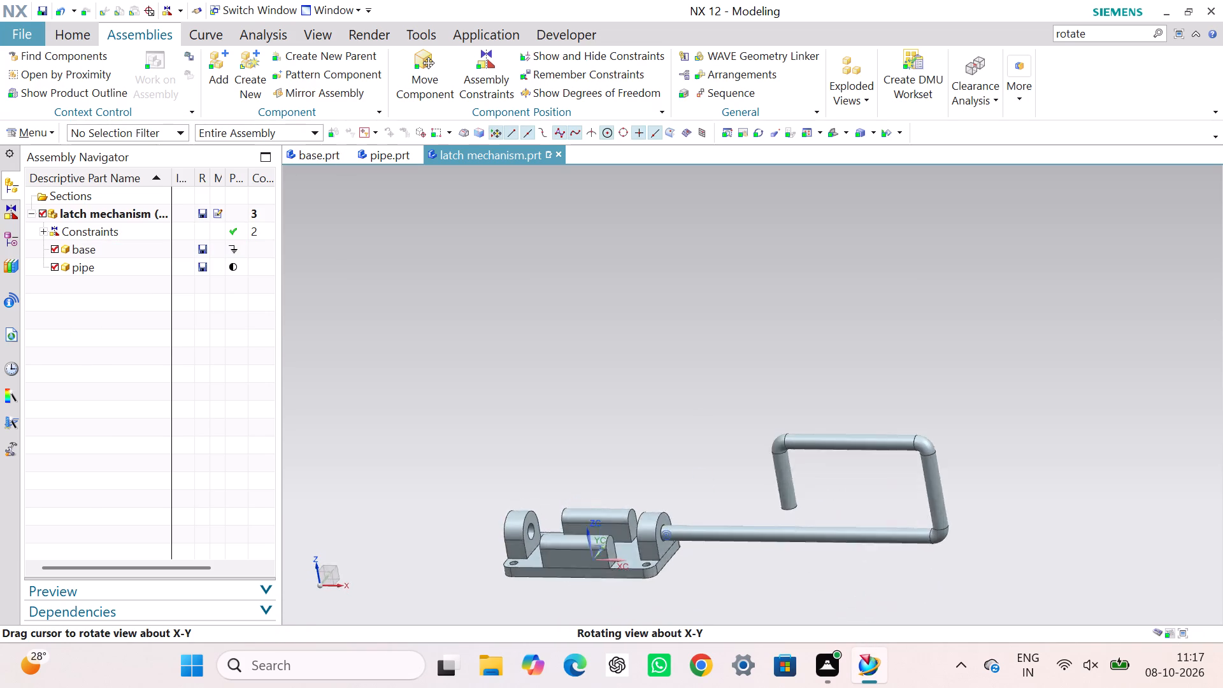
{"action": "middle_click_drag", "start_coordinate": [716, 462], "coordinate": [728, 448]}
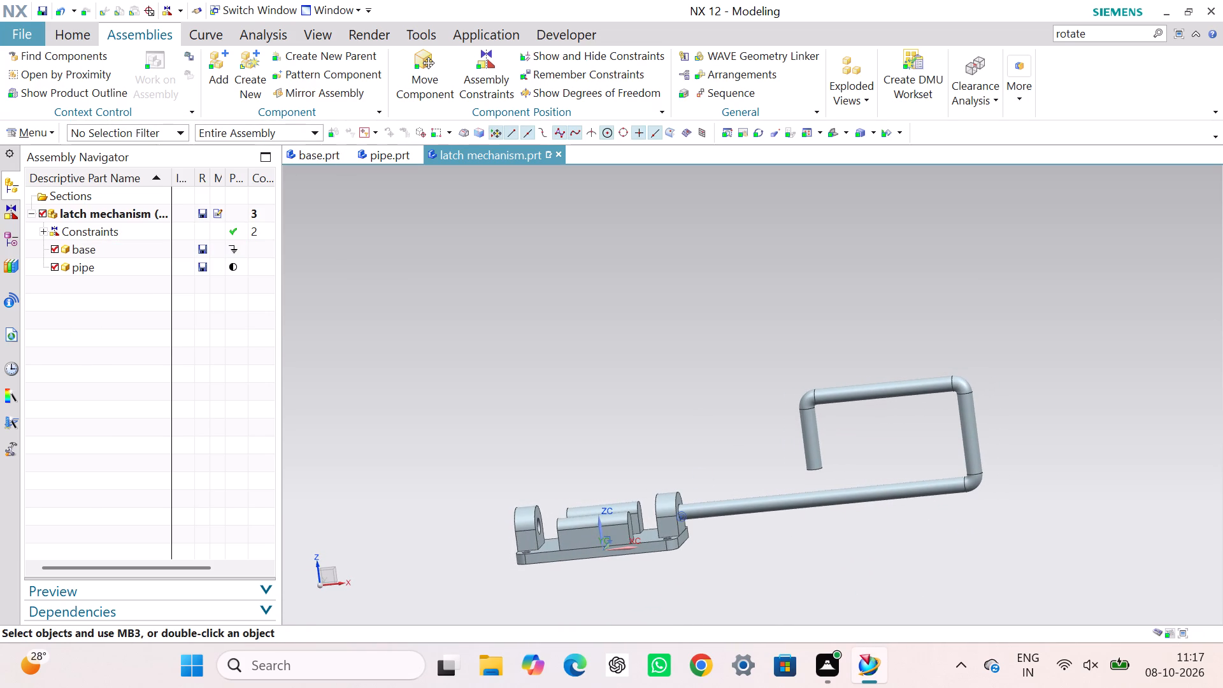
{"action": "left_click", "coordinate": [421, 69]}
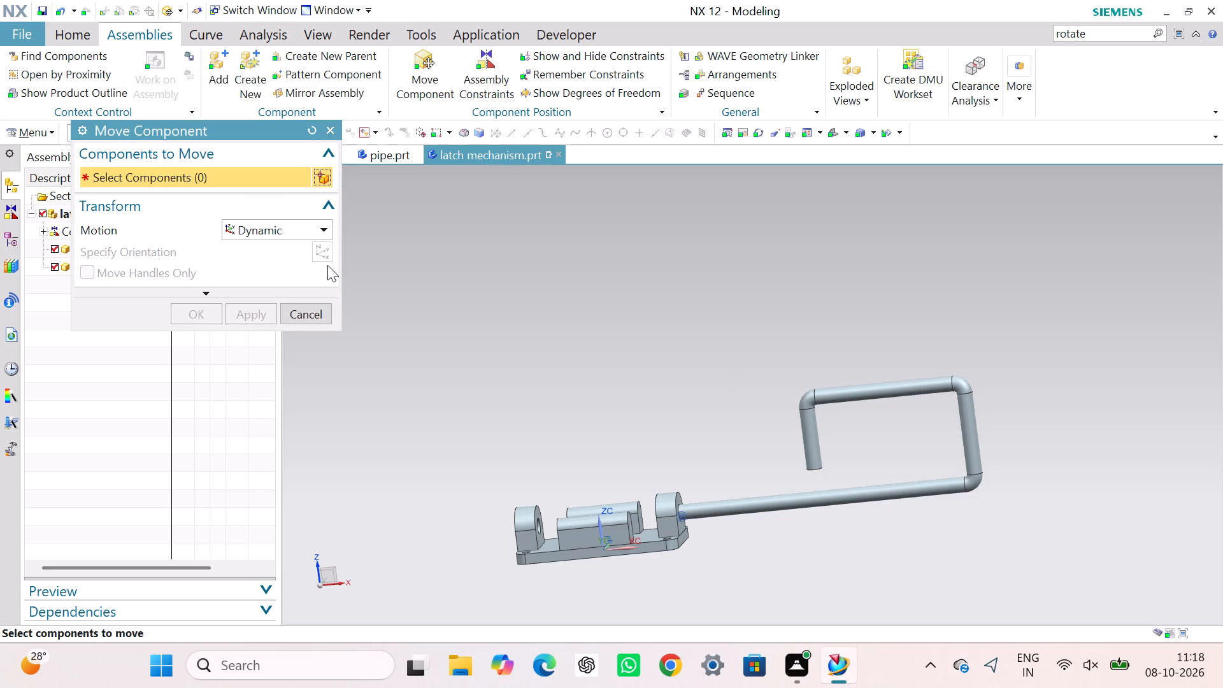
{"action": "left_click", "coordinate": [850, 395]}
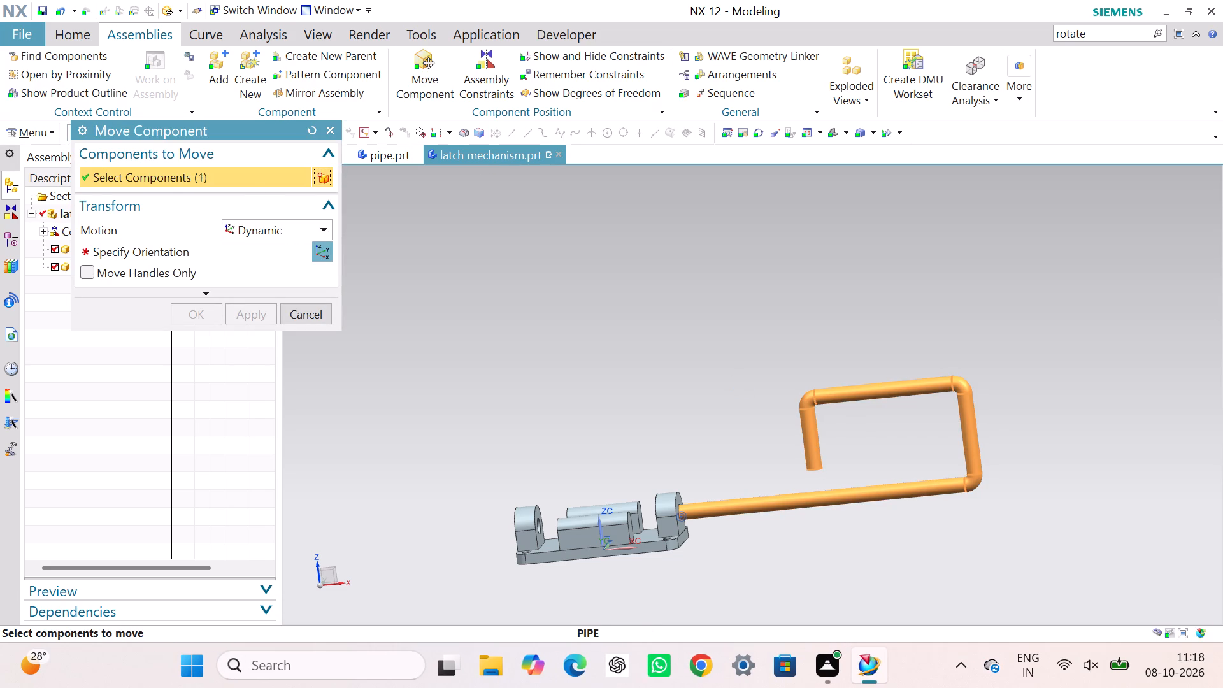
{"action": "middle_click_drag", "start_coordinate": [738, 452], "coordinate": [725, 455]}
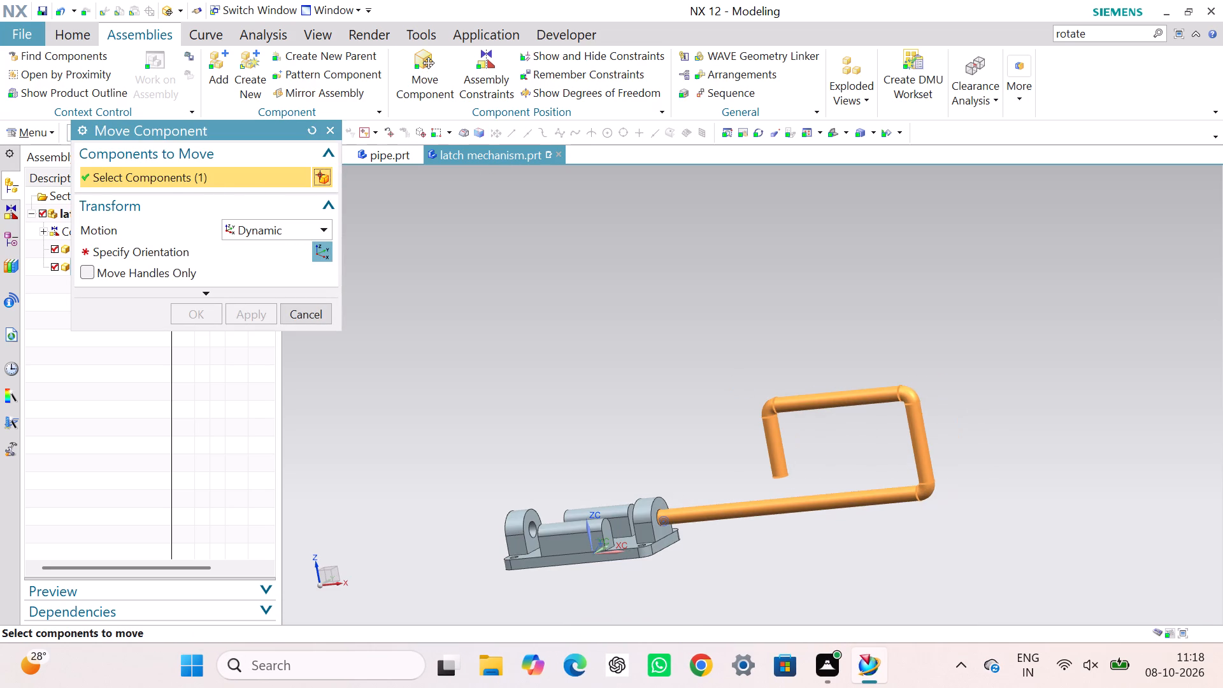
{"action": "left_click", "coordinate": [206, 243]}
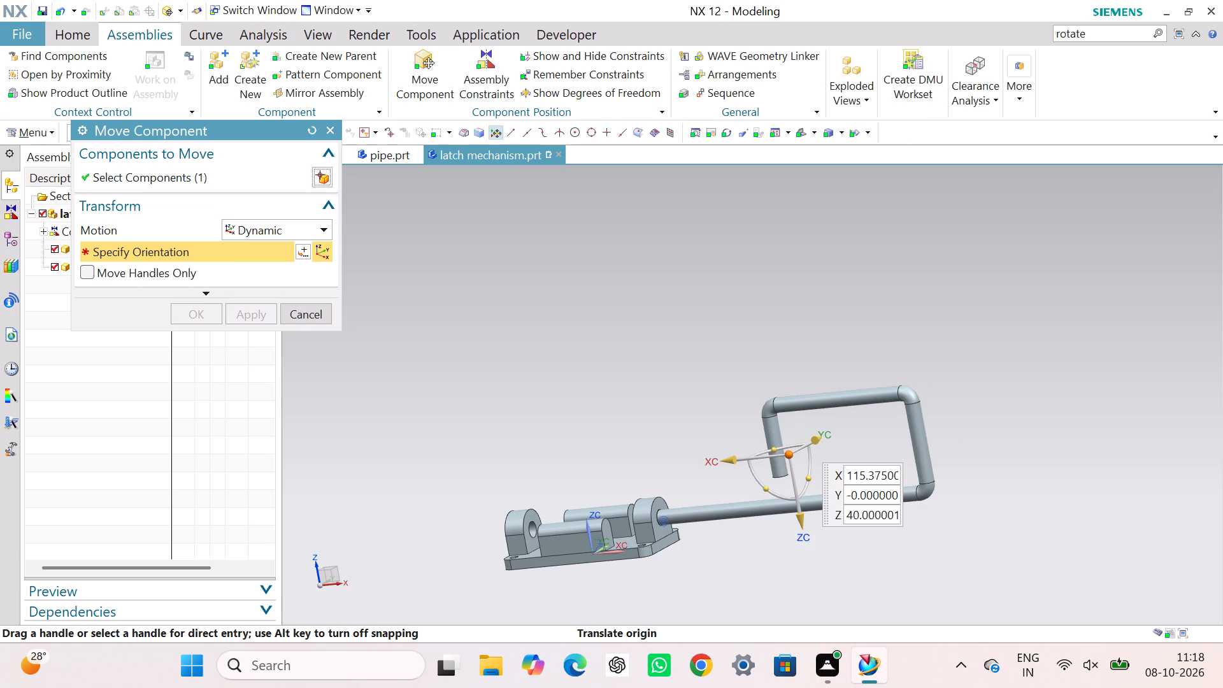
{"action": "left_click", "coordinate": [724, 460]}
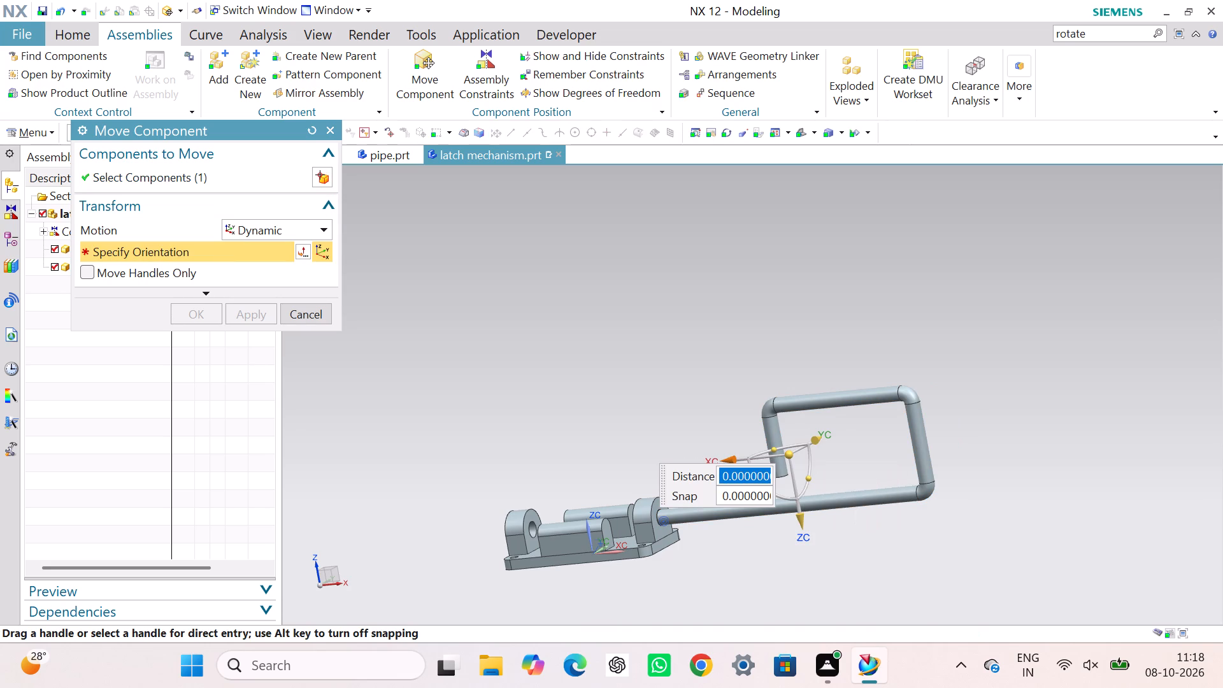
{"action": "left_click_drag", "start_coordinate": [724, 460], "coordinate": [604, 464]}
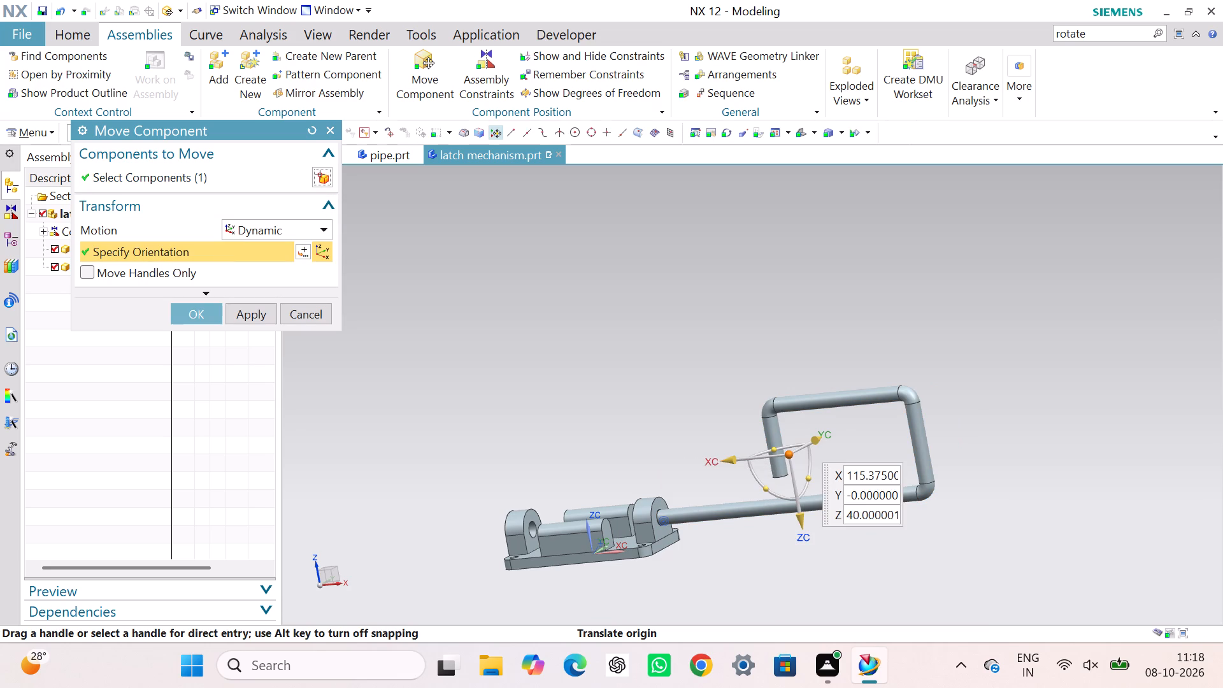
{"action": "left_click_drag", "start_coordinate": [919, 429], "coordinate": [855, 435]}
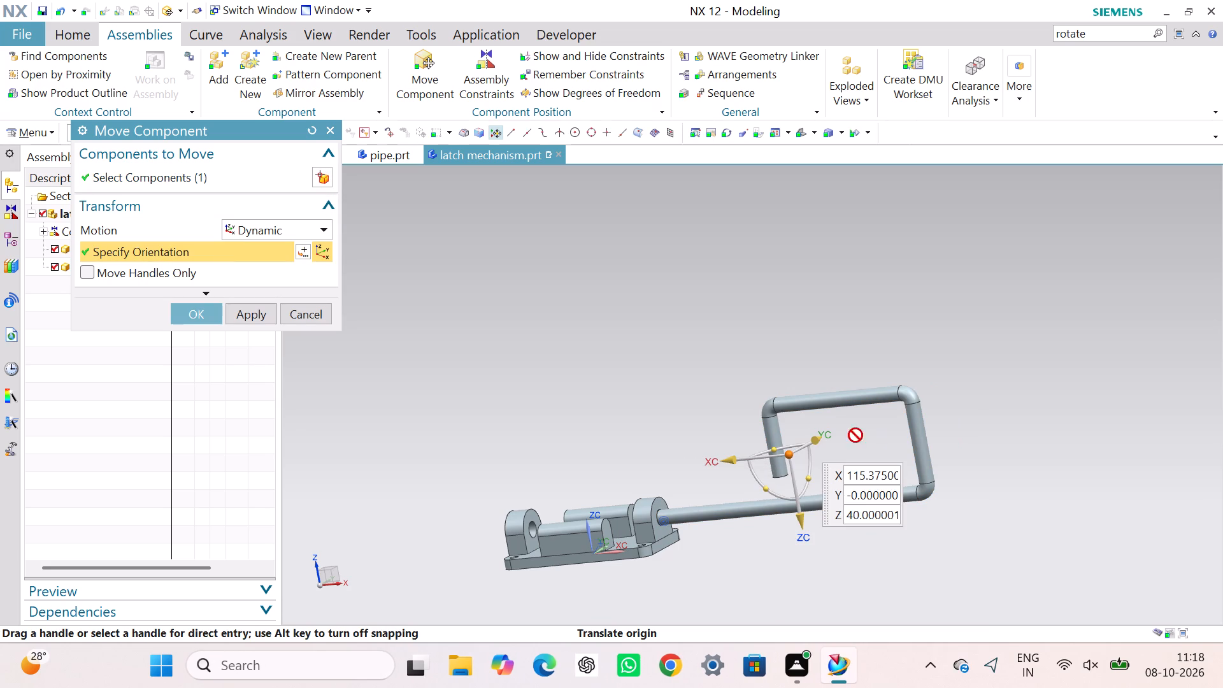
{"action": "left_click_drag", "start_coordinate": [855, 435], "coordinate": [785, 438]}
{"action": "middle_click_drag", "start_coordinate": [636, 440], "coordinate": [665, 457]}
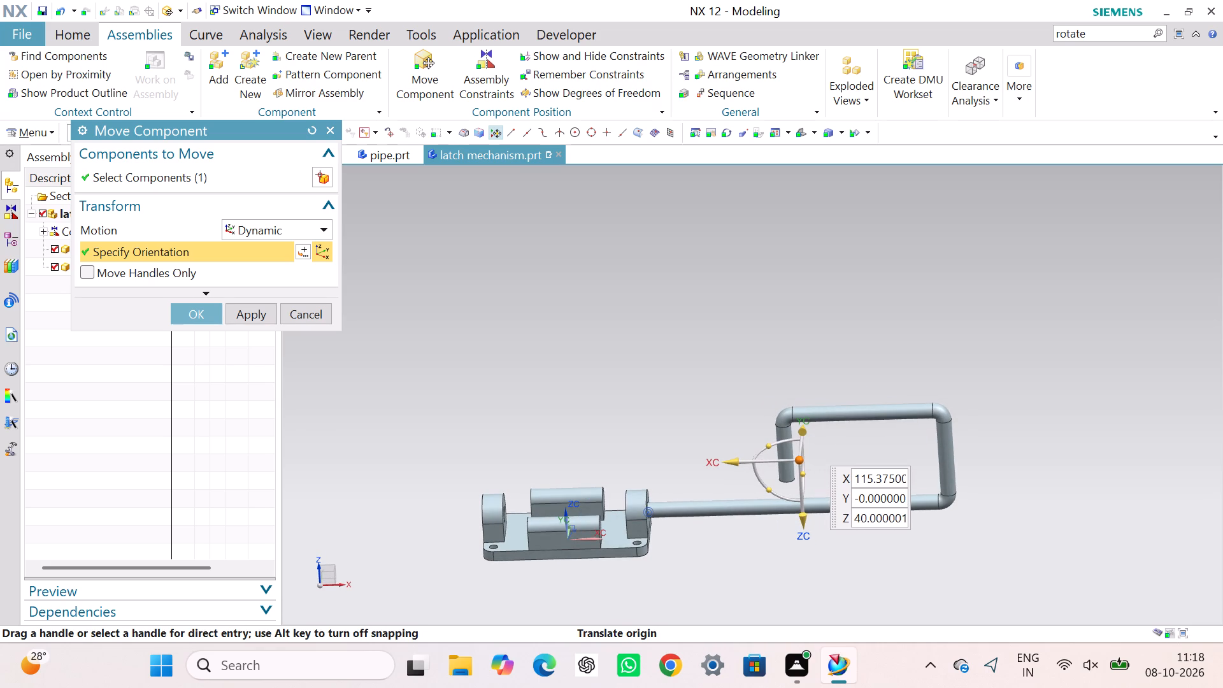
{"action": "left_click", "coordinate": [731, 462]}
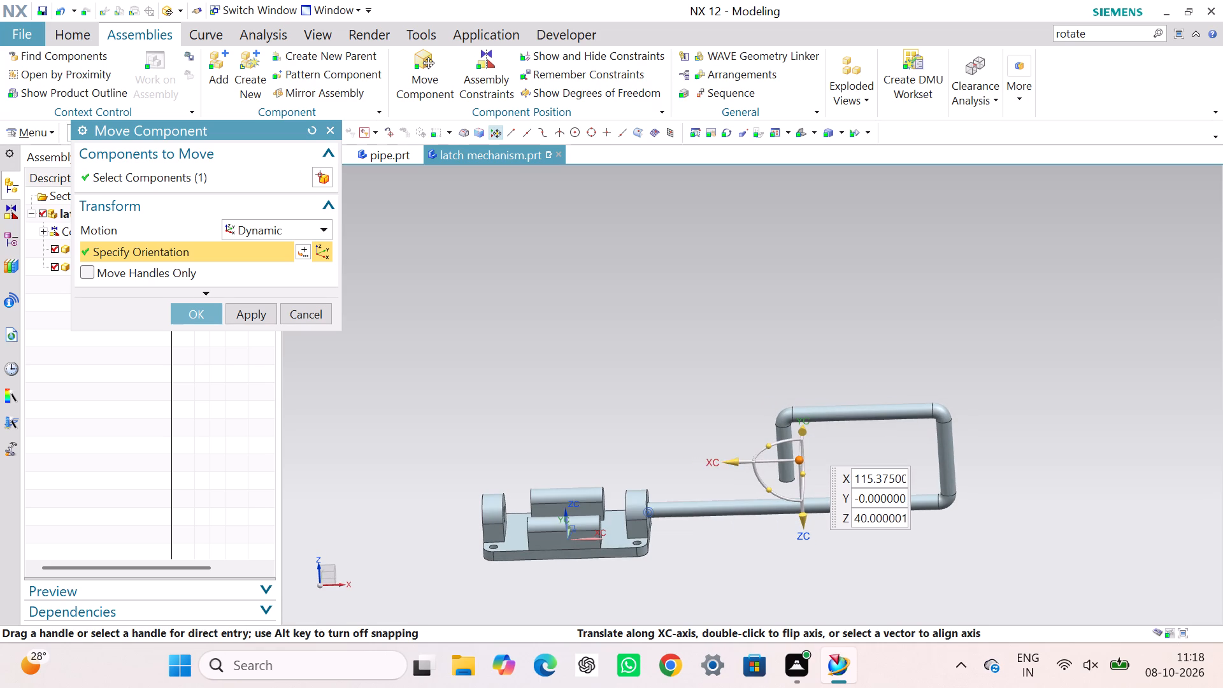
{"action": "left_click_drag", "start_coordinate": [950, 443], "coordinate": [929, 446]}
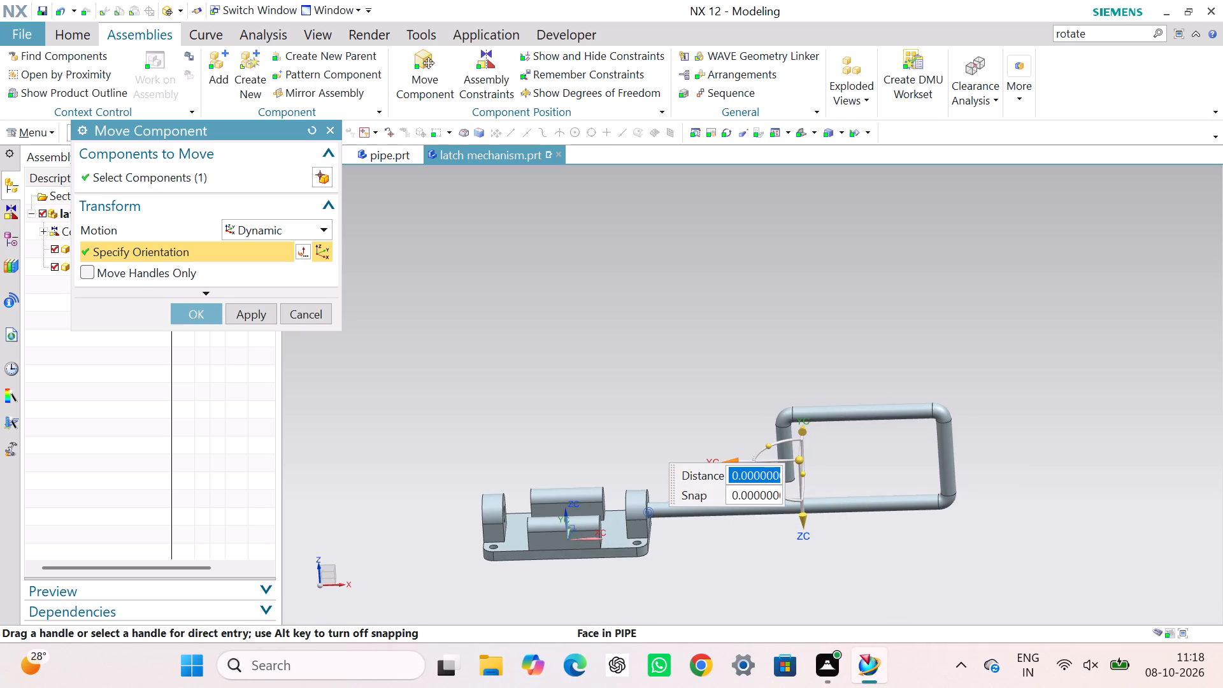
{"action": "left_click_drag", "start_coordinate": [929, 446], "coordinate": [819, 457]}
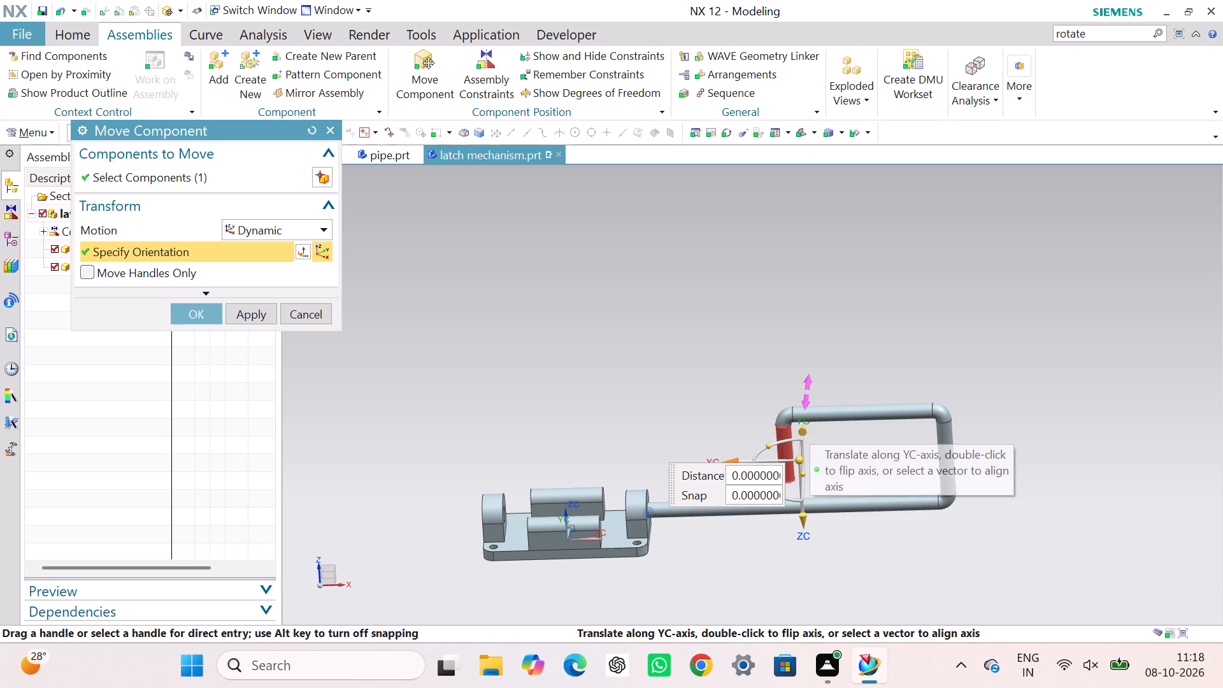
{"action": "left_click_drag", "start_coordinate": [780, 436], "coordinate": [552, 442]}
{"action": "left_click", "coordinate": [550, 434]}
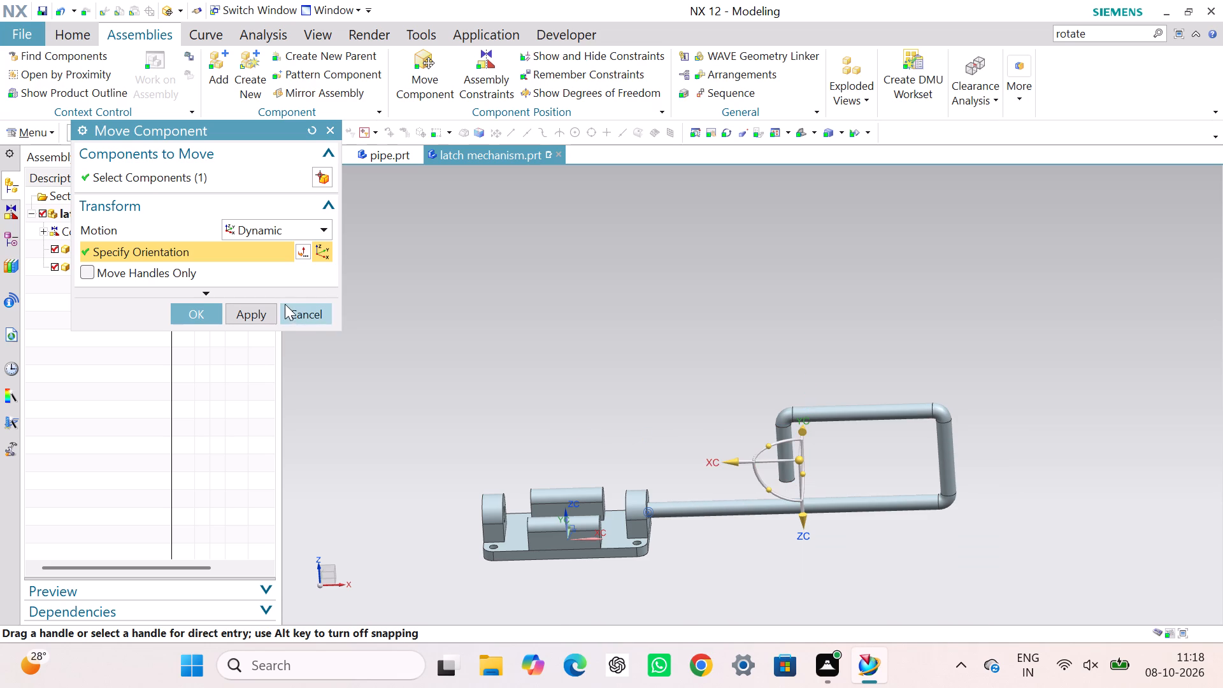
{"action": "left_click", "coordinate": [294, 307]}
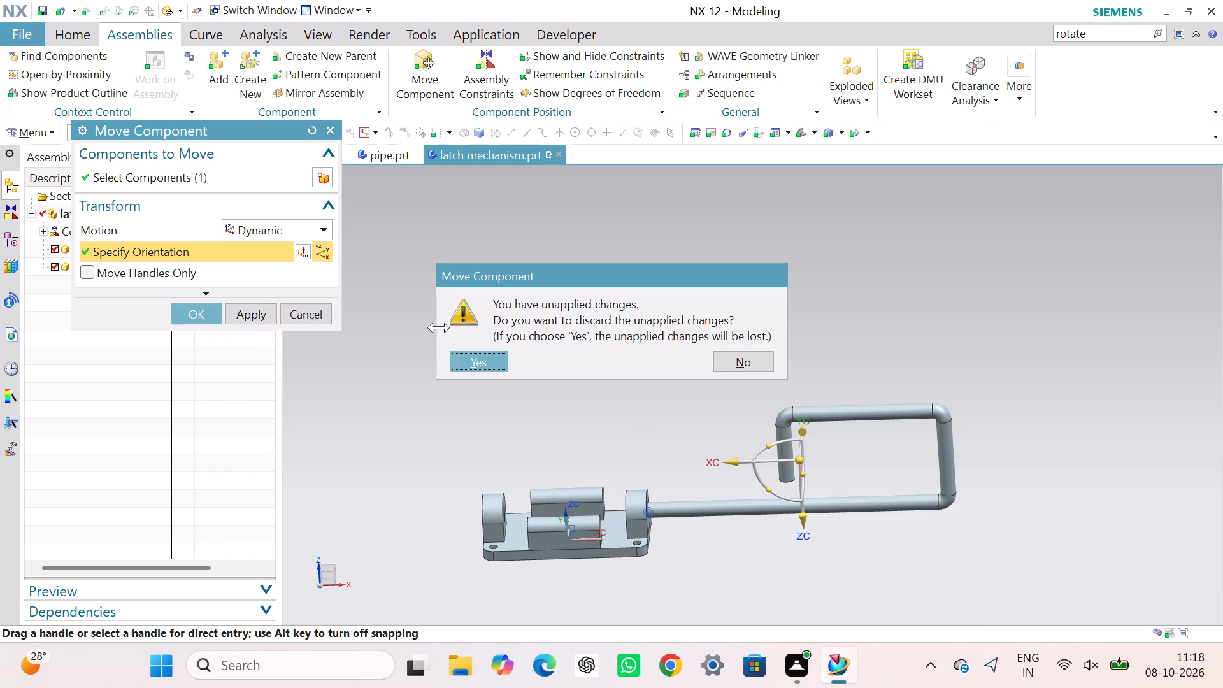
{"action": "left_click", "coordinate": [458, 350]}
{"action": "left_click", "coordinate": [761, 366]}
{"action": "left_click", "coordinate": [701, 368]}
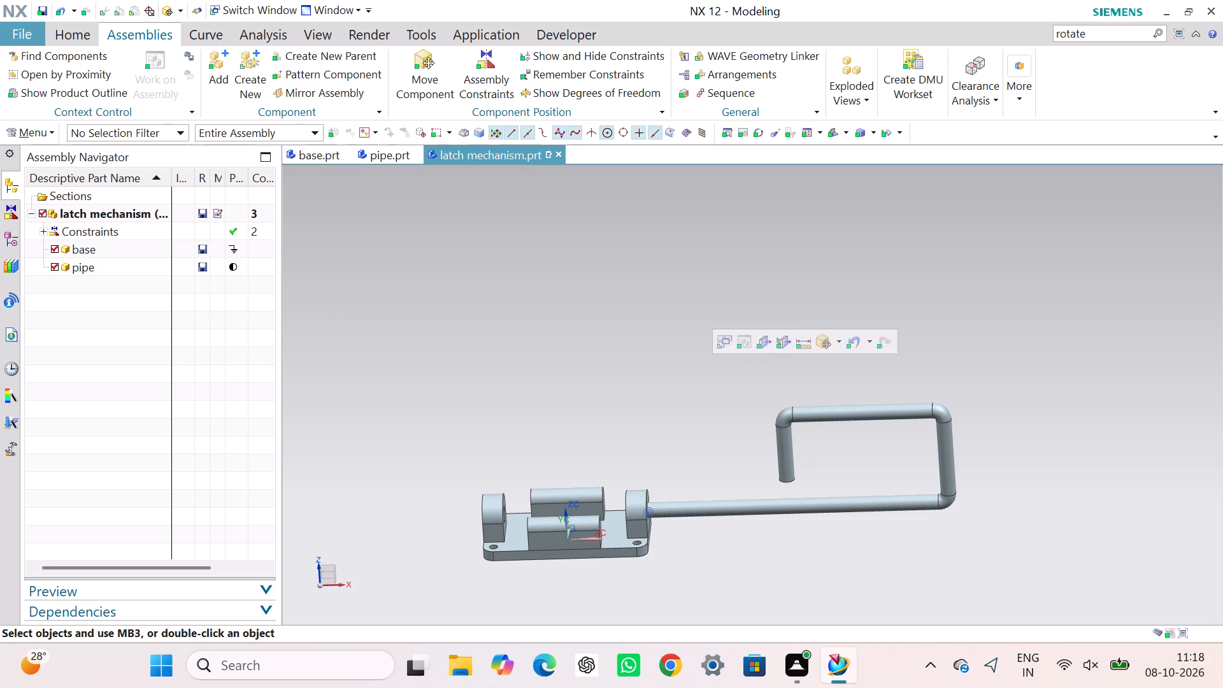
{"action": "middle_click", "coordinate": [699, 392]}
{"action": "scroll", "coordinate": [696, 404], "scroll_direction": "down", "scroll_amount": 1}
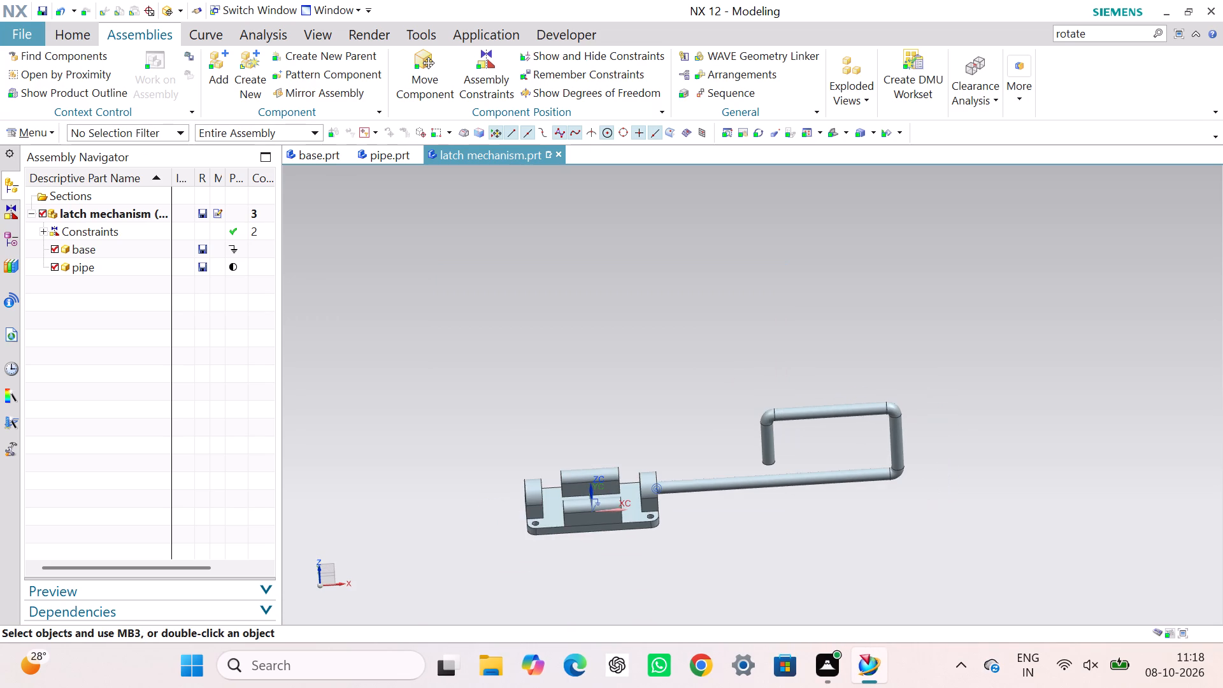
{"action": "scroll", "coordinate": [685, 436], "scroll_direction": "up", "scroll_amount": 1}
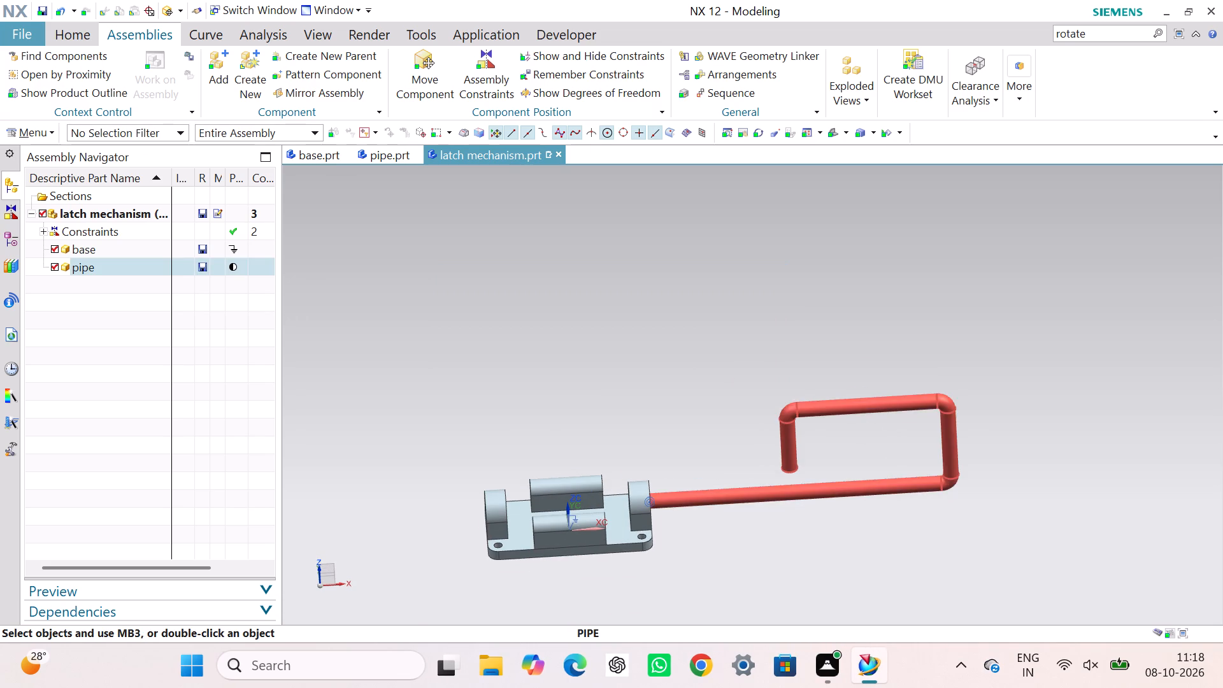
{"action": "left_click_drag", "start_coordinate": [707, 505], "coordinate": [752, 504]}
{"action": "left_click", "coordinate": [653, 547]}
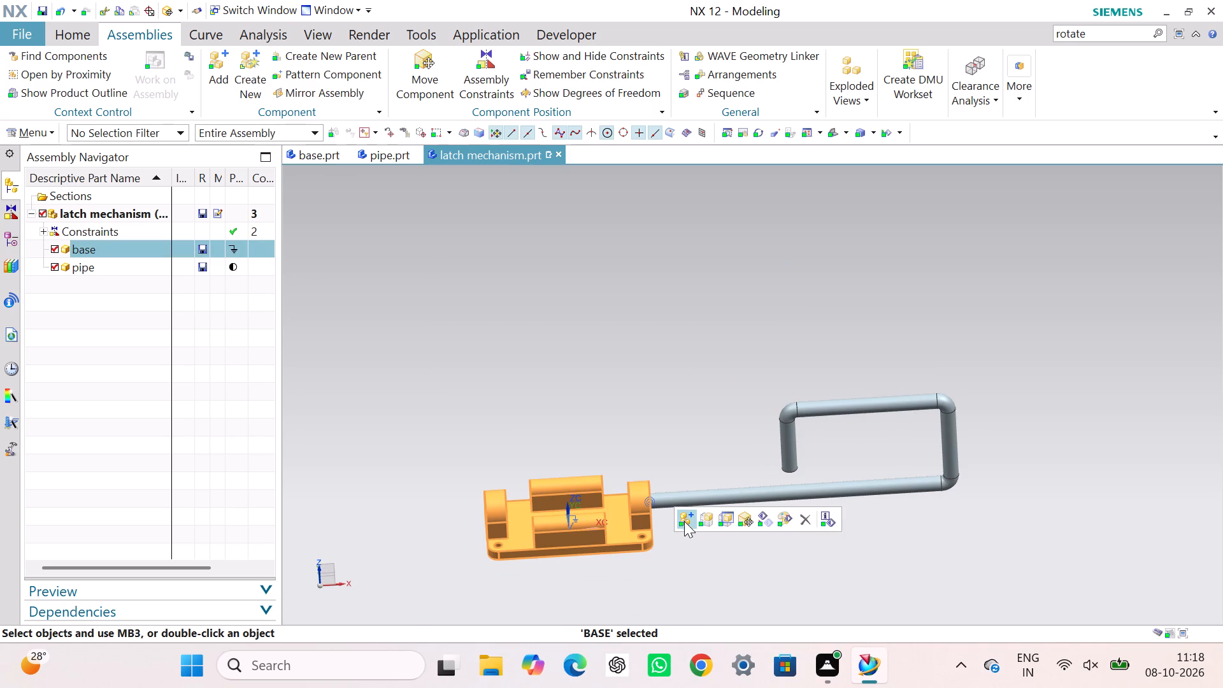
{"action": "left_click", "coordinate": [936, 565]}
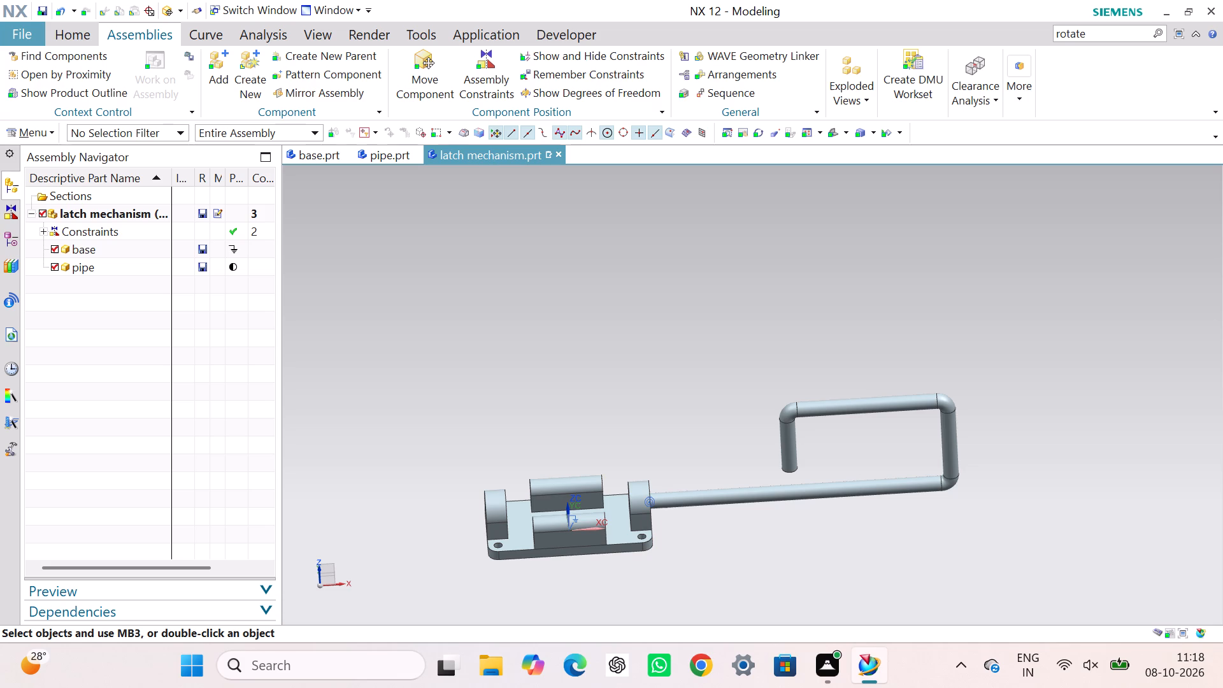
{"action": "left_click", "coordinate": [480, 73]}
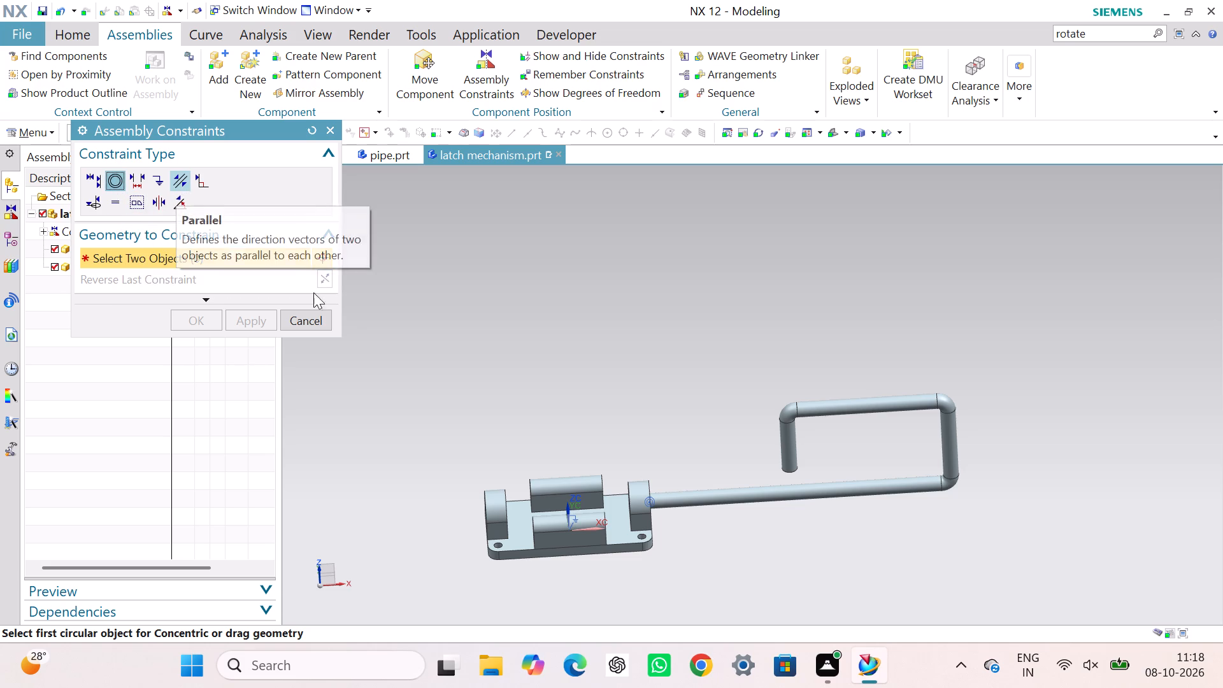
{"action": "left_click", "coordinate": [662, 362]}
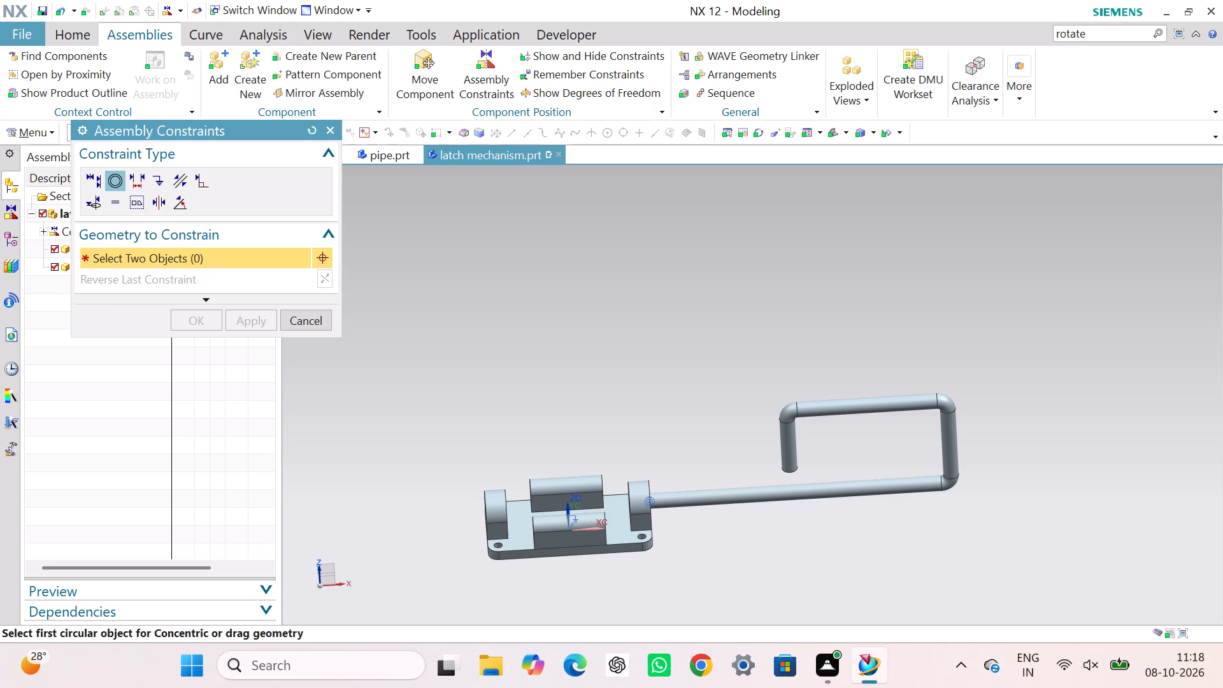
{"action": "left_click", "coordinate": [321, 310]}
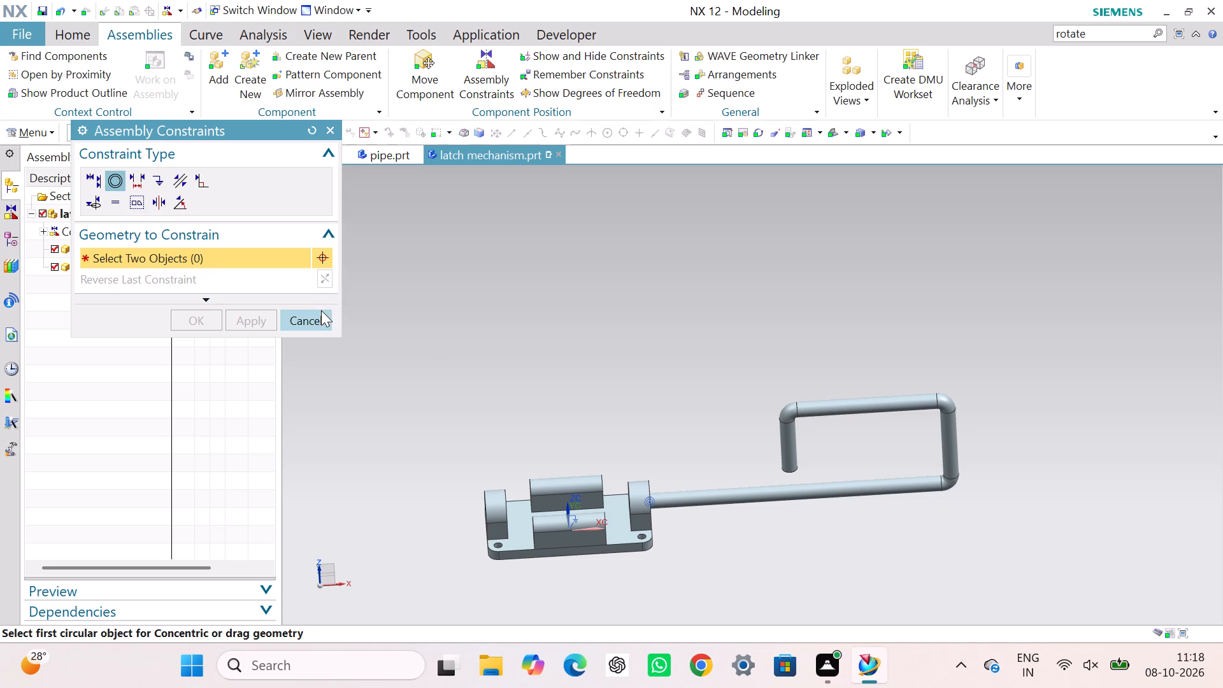
Show the pipe component's degrees of freedom and examine them around the joint with the base's lug.
{"action": "left_click", "coordinate": [829, 322]}
{"action": "right_click", "coordinate": [844, 408]}
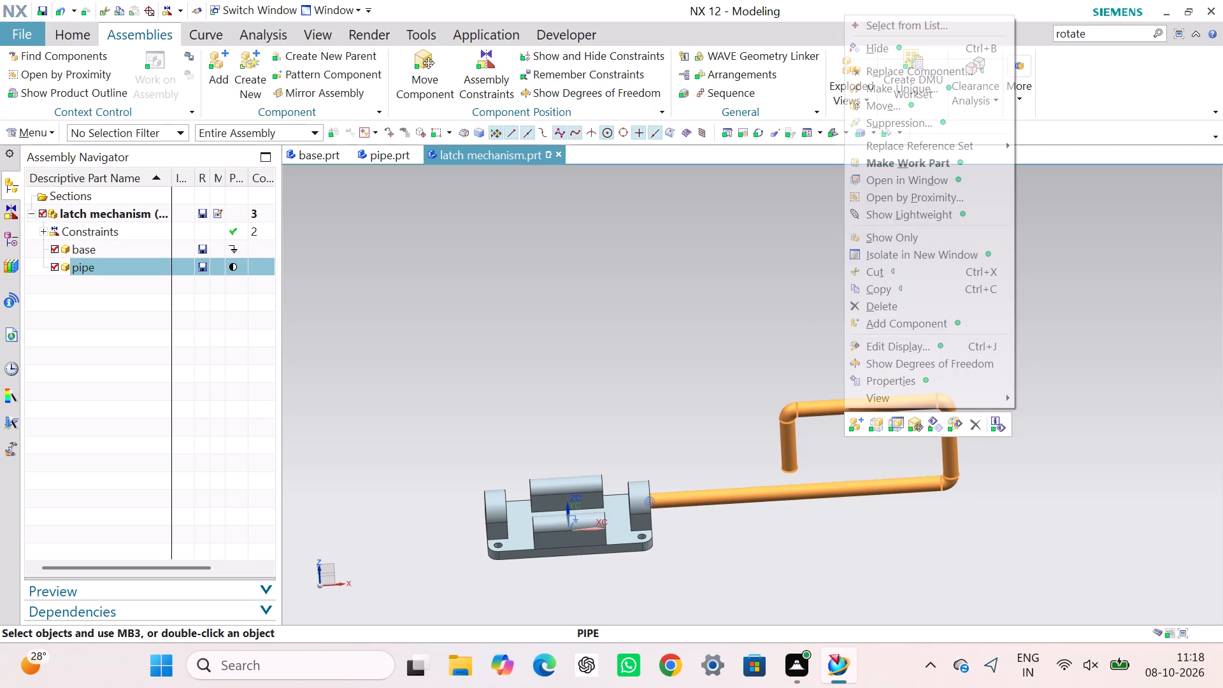
{"action": "left_click", "coordinate": [880, 367]}
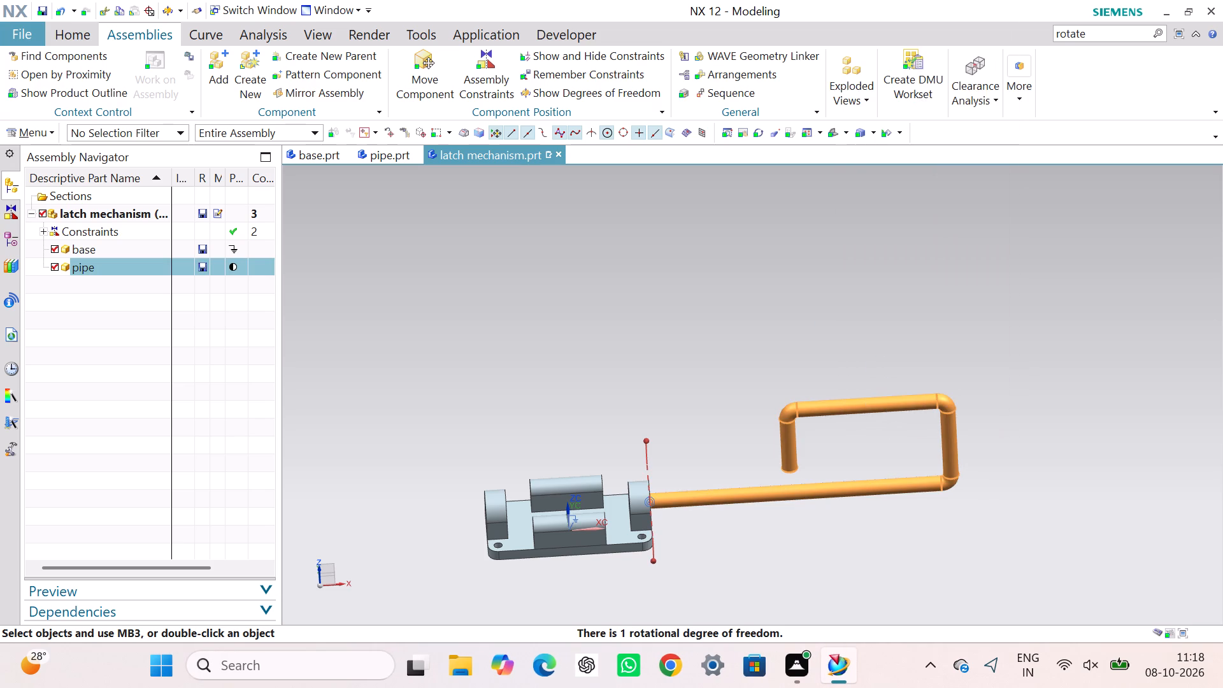
{"action": "left_click", "coordinate": [671, 289]}
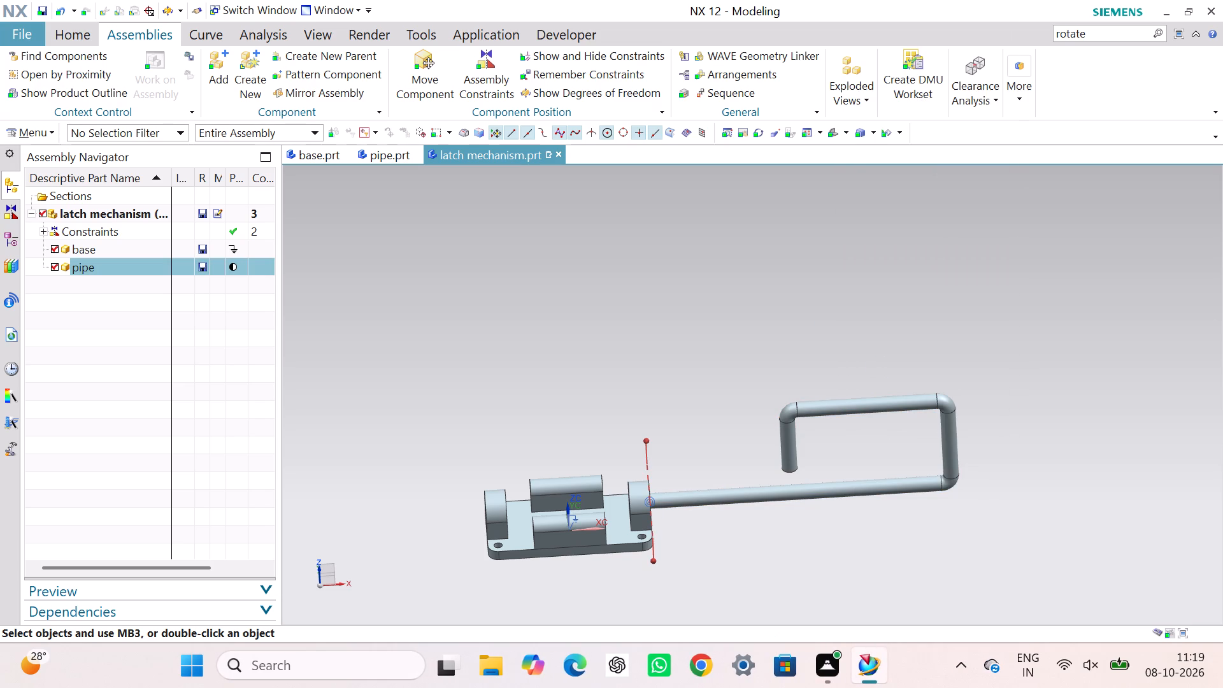
{"action": "middle_click_drag", "start_coordinate": [597, 398], "coordinate": [541, 366]}
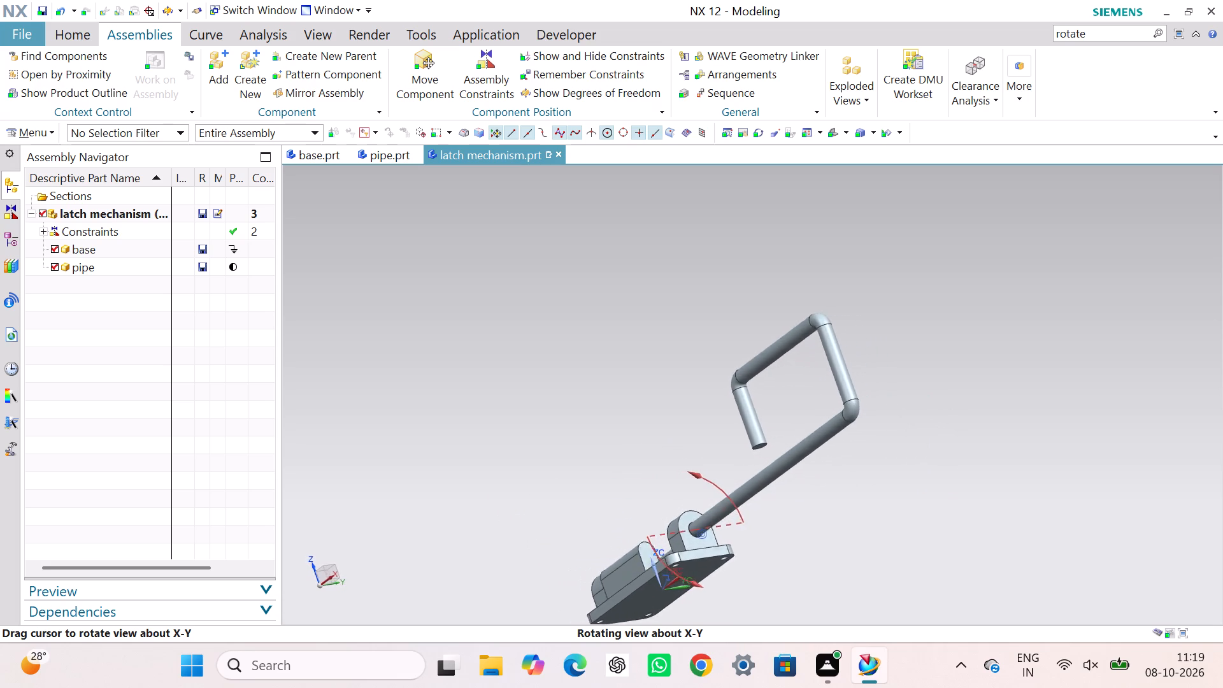
{"action": "middle_click_drag", "start_coordinate": [541, 366], "coordinate": [585, 399]}
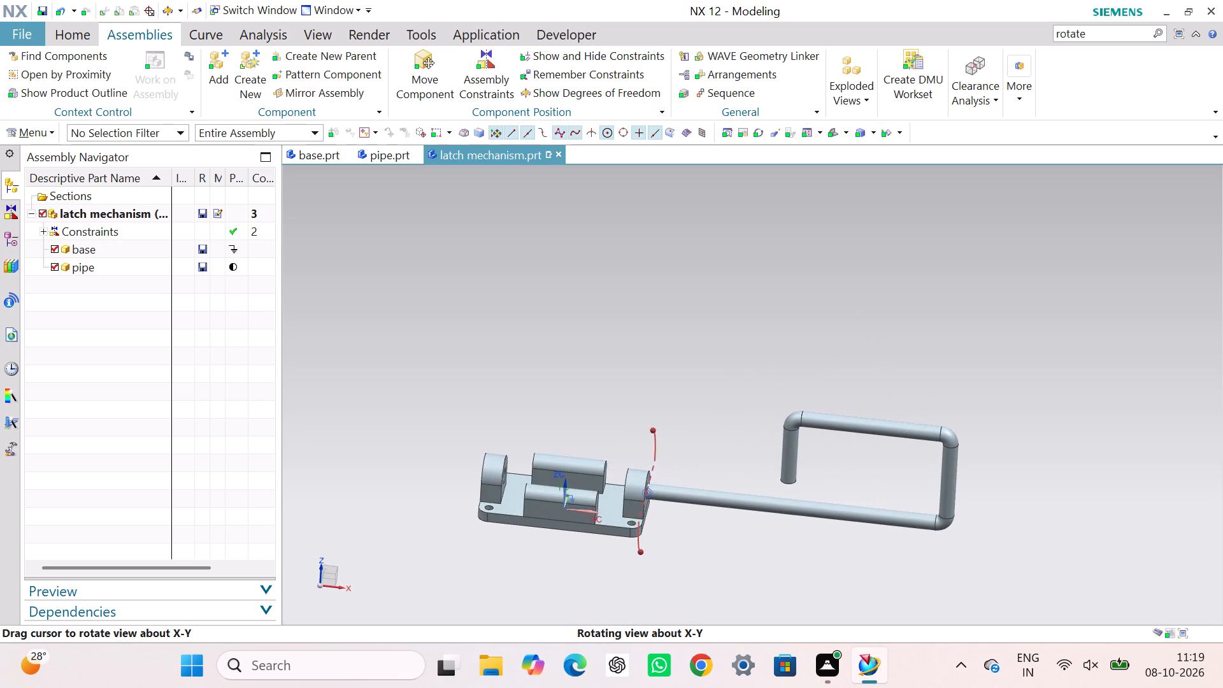
{"action": "middle_click_drag", "start_coordinate": [585, 399], "coordinate": [578, 396]}
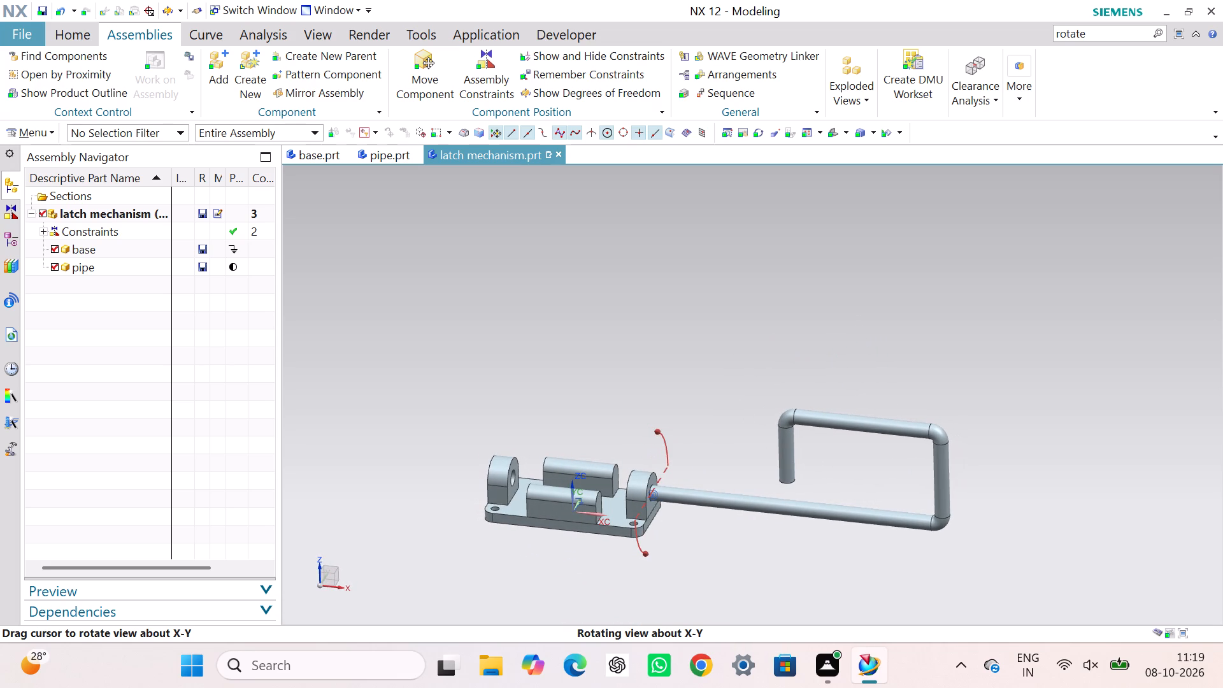
{"action": "middle_click_drag", "start_coordinate": [578, 396], "coordinate": [584, 396]}
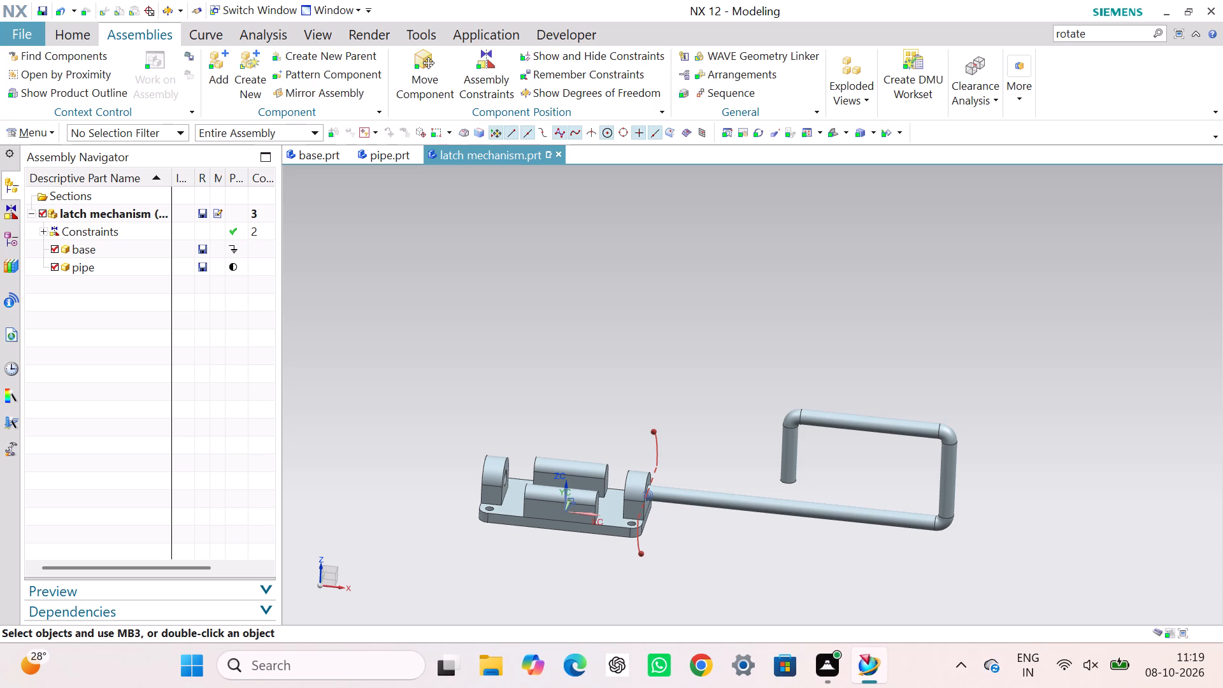
Undo the degrees of freedom display and the Concentric constraint between the pipe and the base's lug.
{"action": "key", "text": "ctrl+z"}
{"action": "key", "text": "ctrl+z"}
{"action": "left_click", "coordinate": [387, 301]}
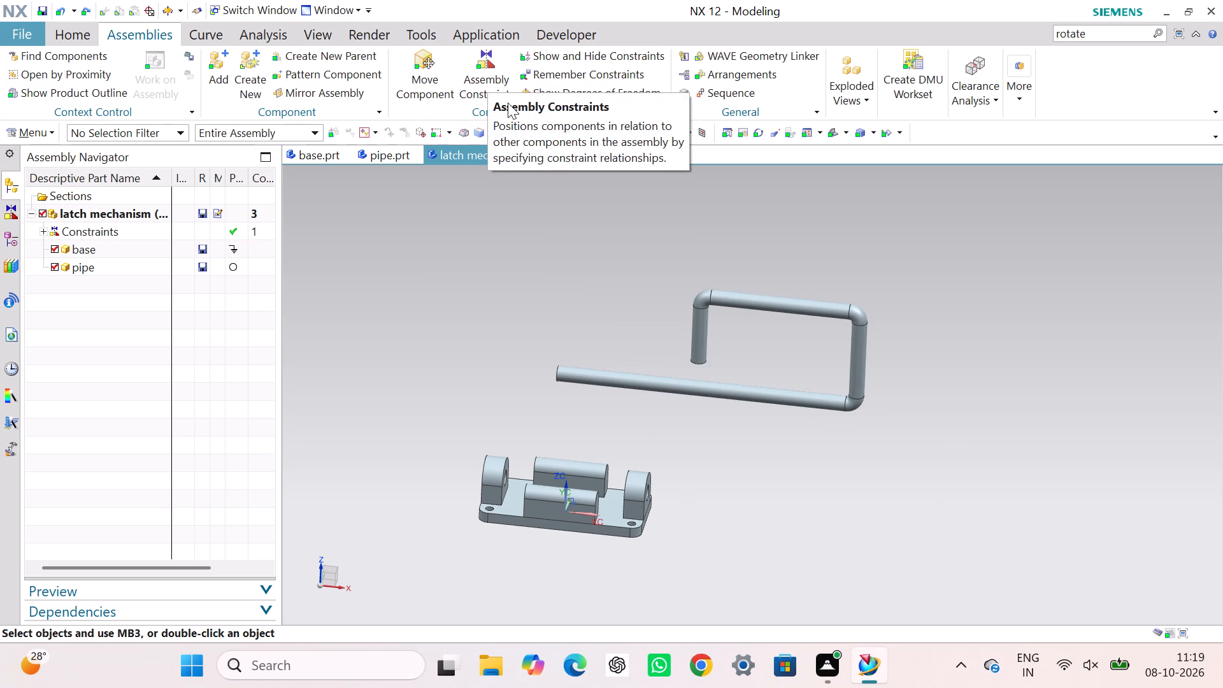
Start a new assembly constraint for positioning the pipe on the base.
{"action": "left_click", "coordinate": [659, 106]}
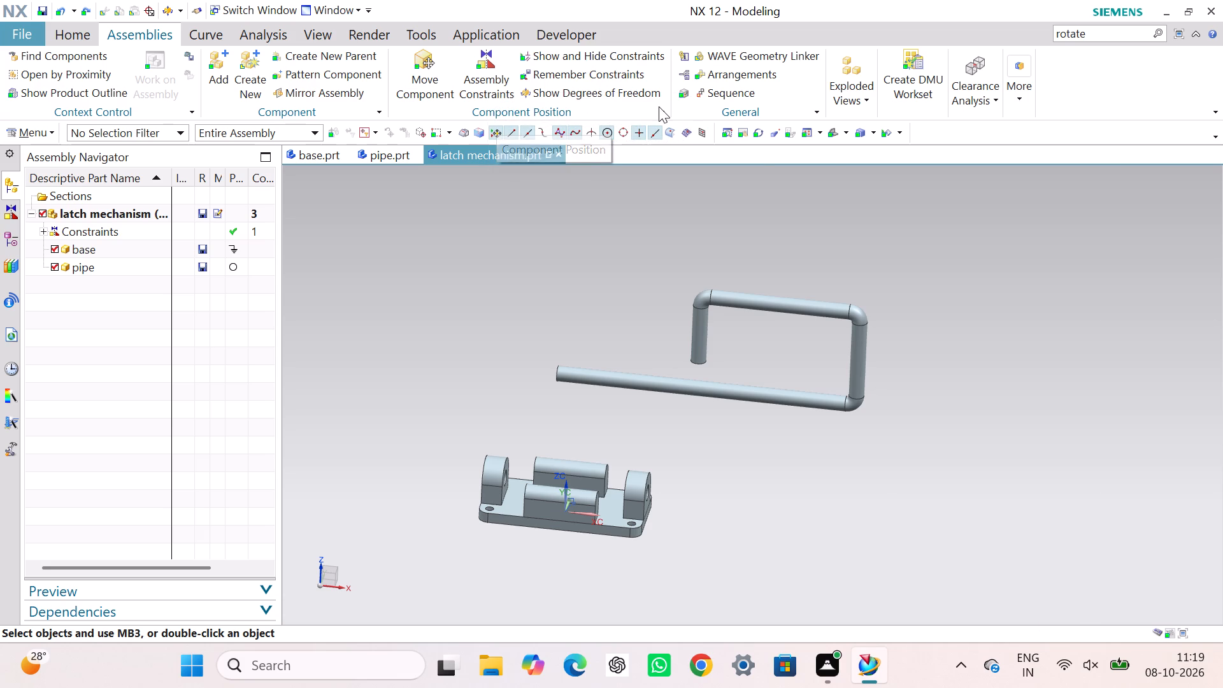
{"action": "left_click", "coordinate": [594, 238]}
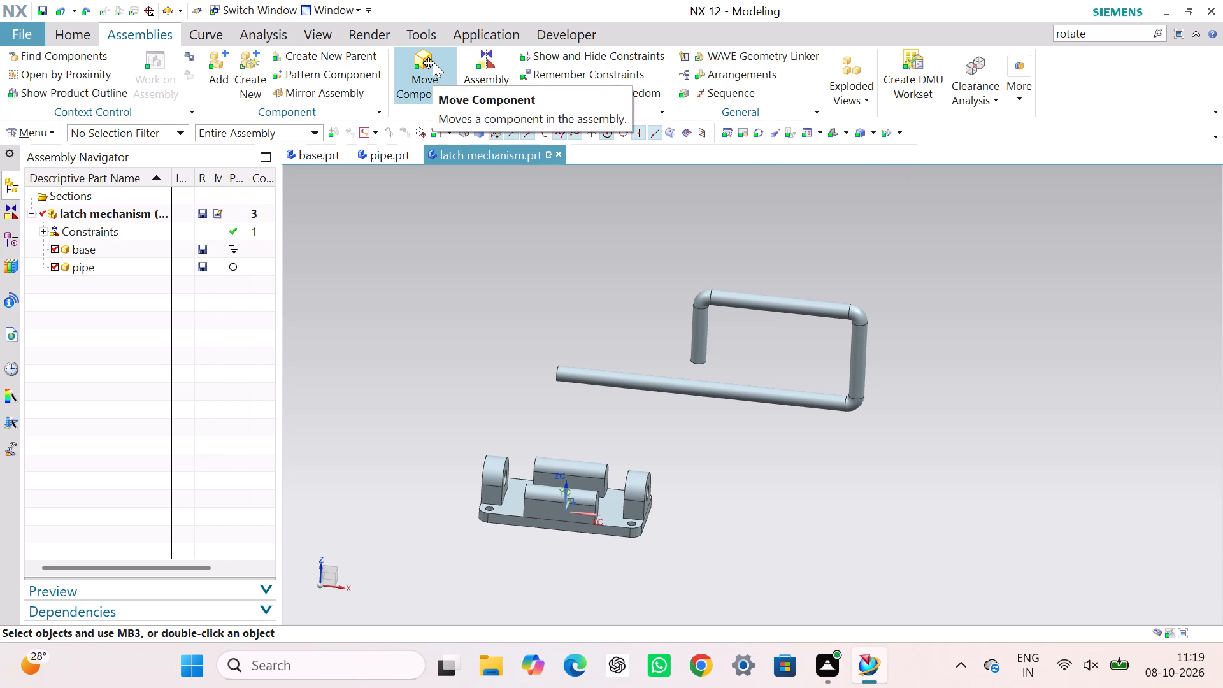
{"action": "left_click", "coordinate": [495, 61]}
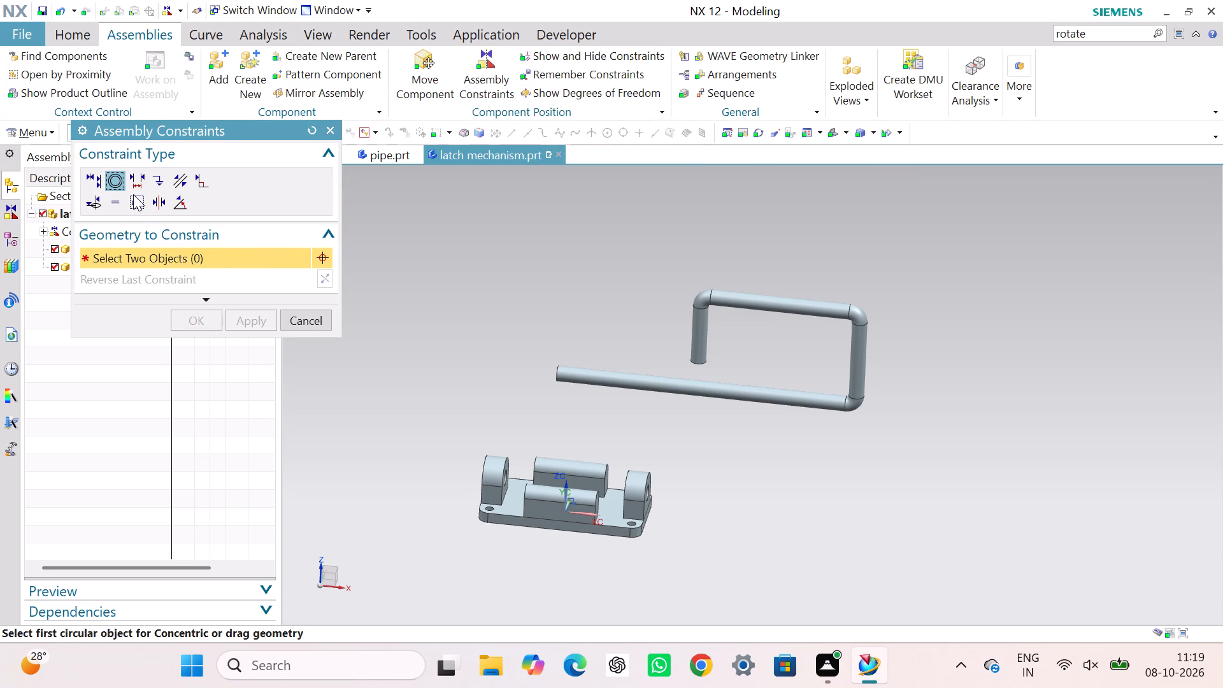
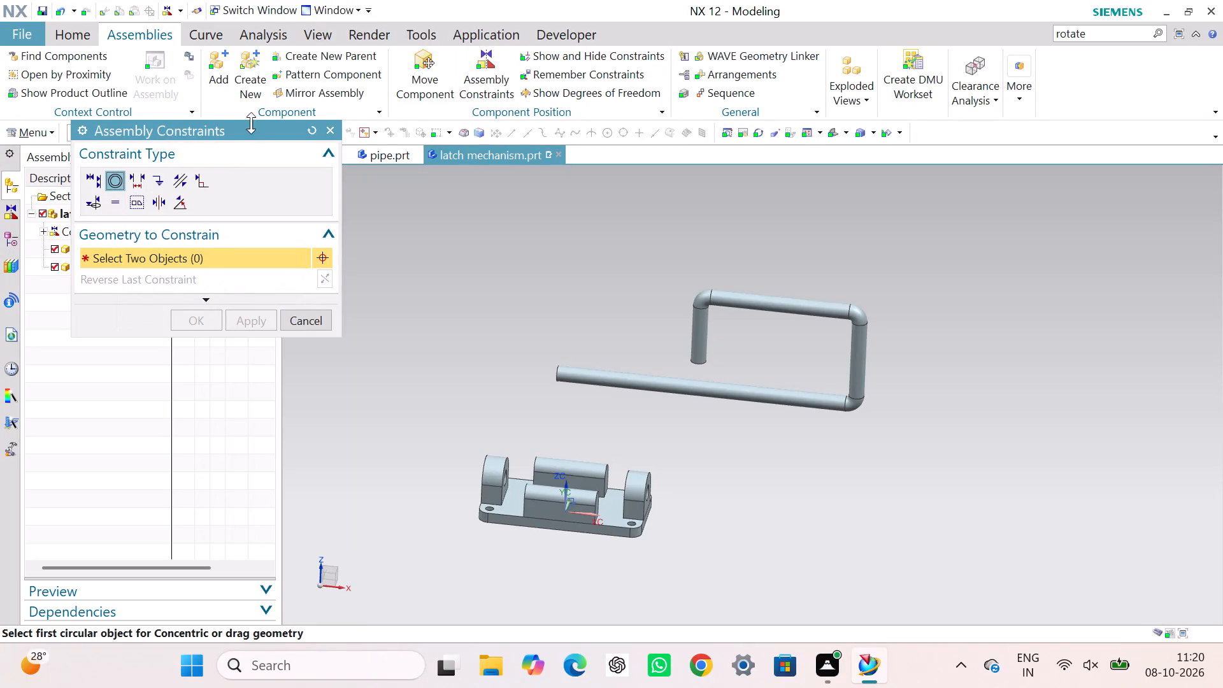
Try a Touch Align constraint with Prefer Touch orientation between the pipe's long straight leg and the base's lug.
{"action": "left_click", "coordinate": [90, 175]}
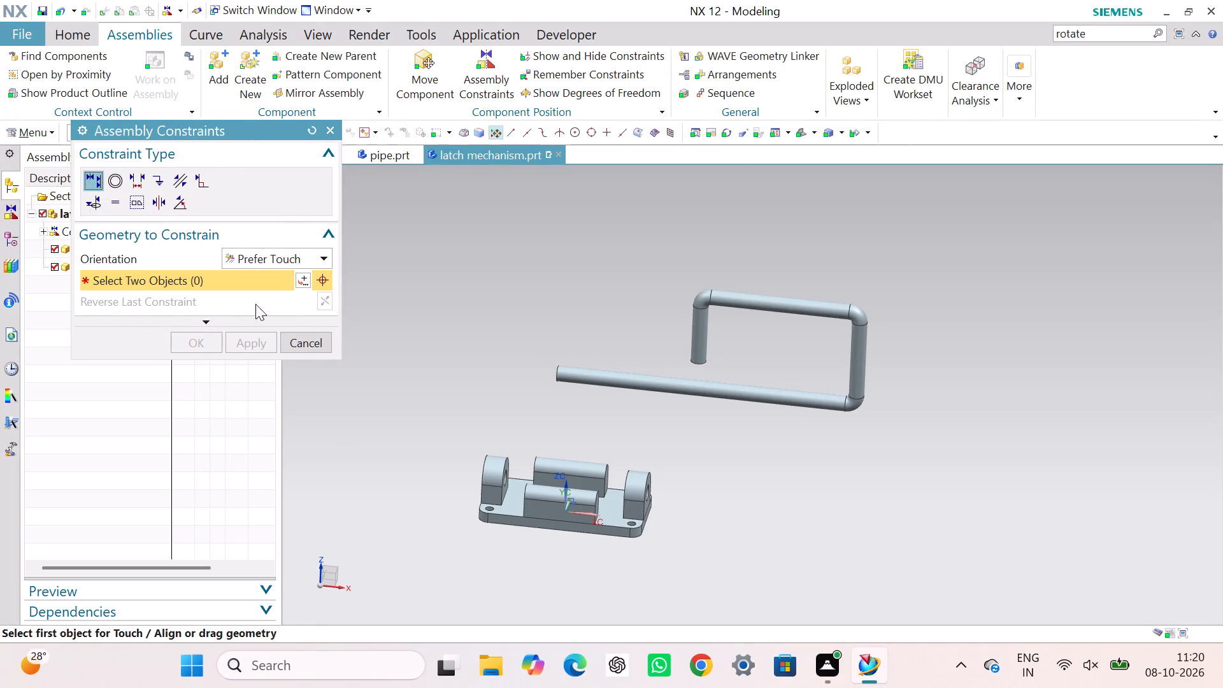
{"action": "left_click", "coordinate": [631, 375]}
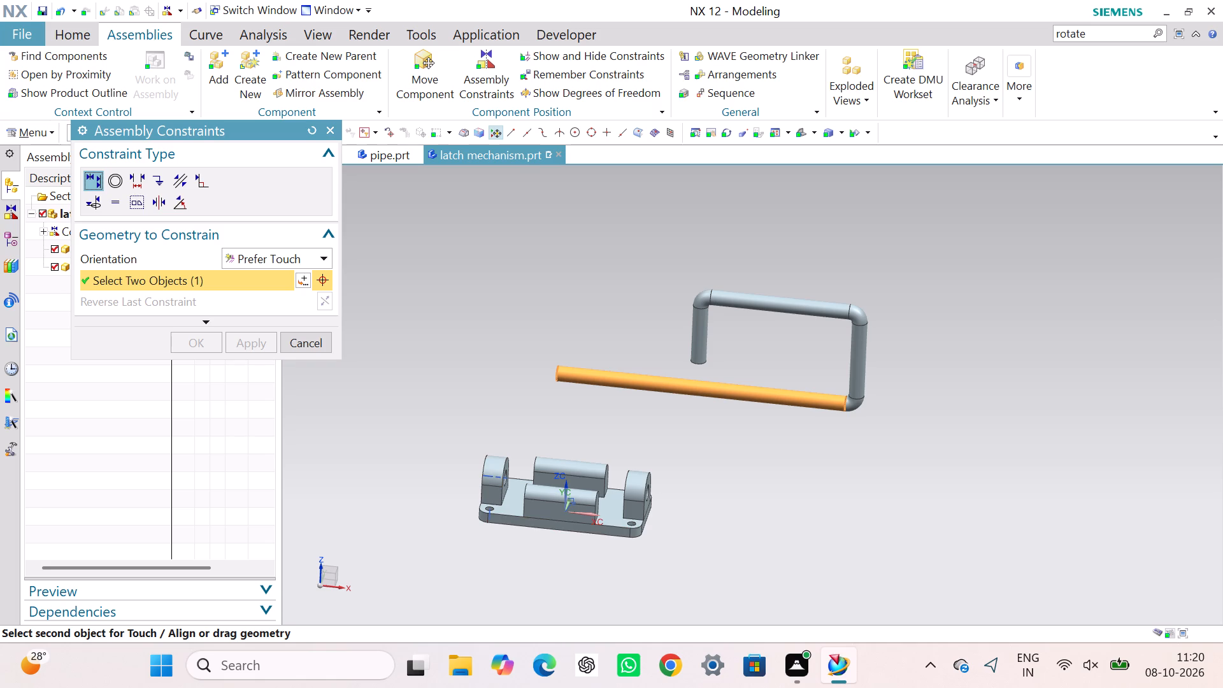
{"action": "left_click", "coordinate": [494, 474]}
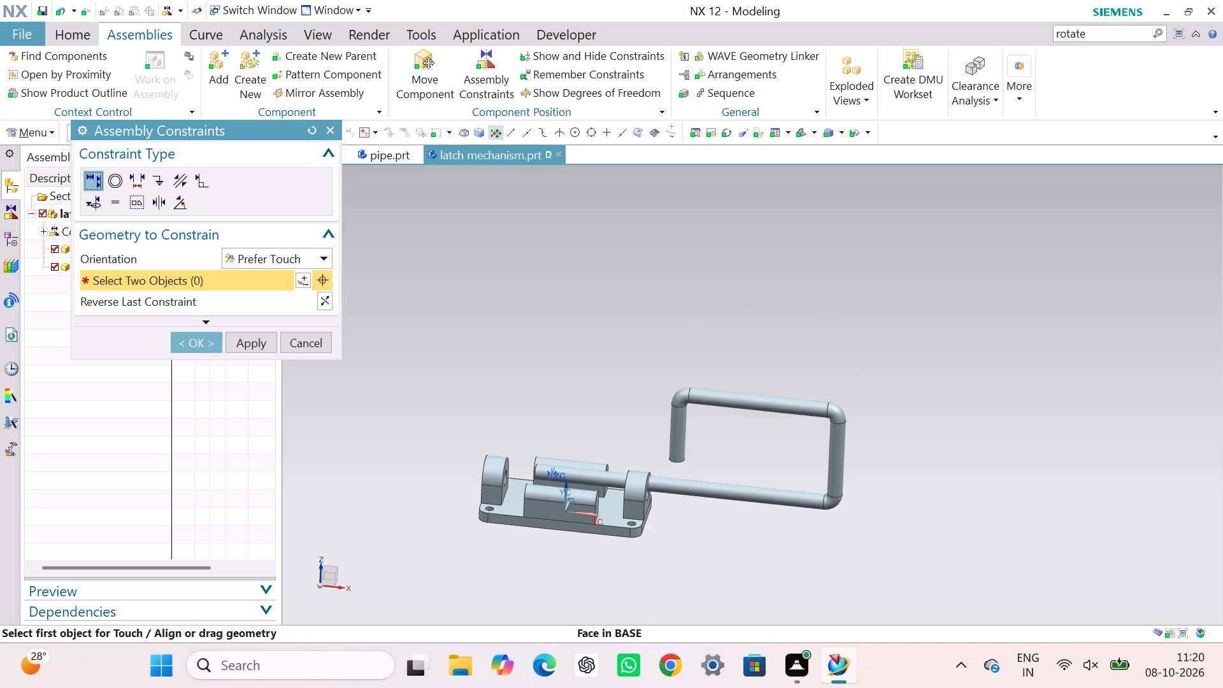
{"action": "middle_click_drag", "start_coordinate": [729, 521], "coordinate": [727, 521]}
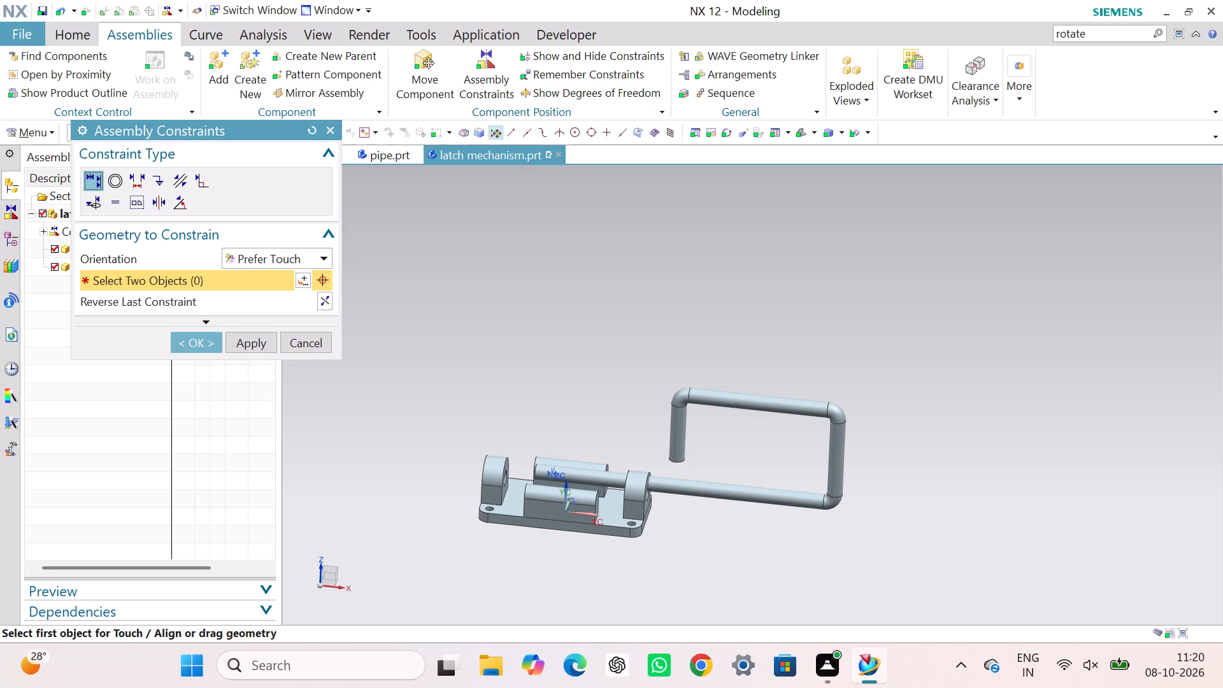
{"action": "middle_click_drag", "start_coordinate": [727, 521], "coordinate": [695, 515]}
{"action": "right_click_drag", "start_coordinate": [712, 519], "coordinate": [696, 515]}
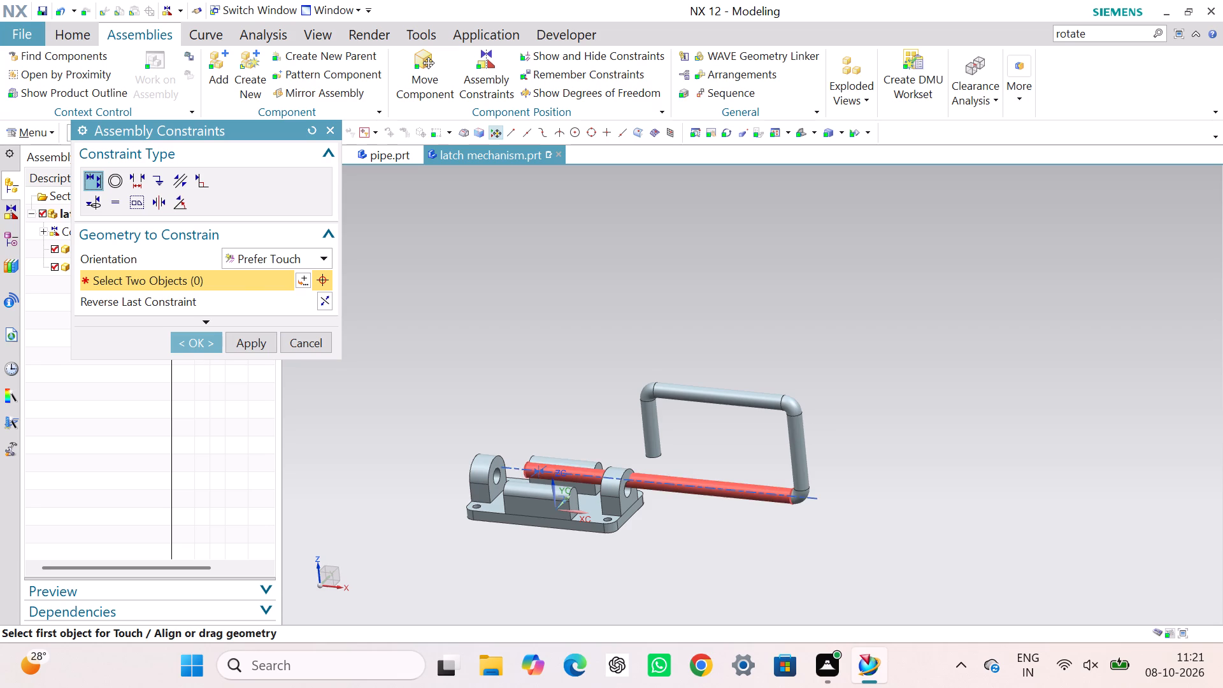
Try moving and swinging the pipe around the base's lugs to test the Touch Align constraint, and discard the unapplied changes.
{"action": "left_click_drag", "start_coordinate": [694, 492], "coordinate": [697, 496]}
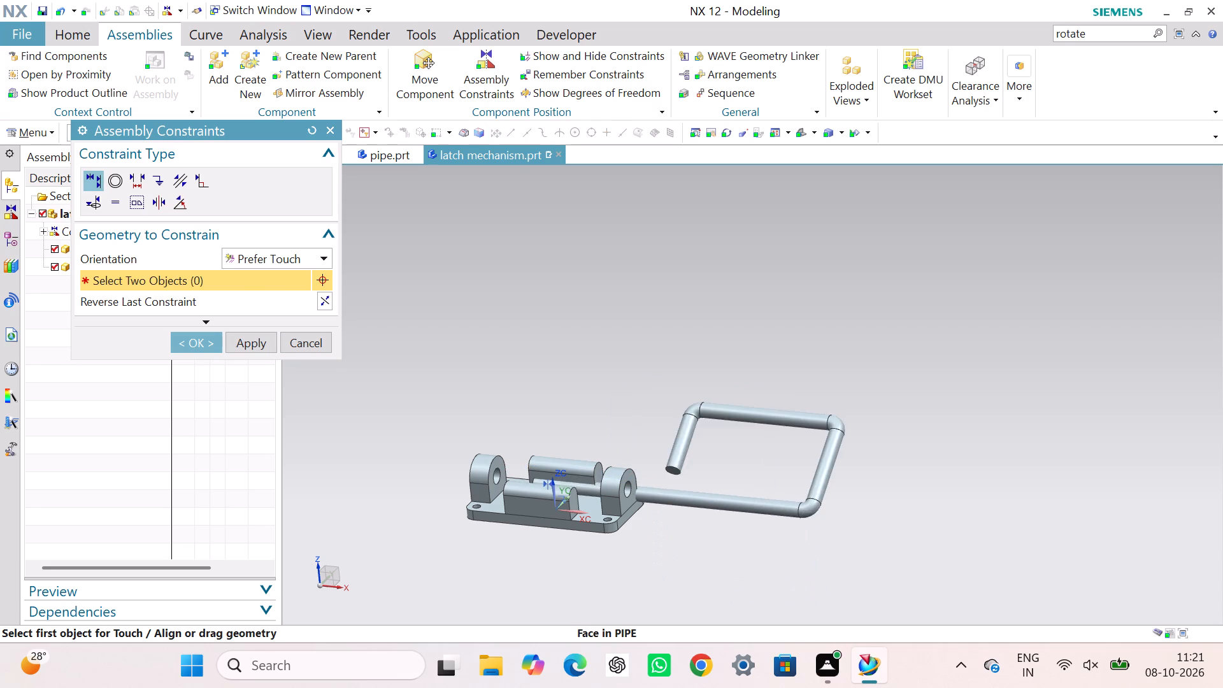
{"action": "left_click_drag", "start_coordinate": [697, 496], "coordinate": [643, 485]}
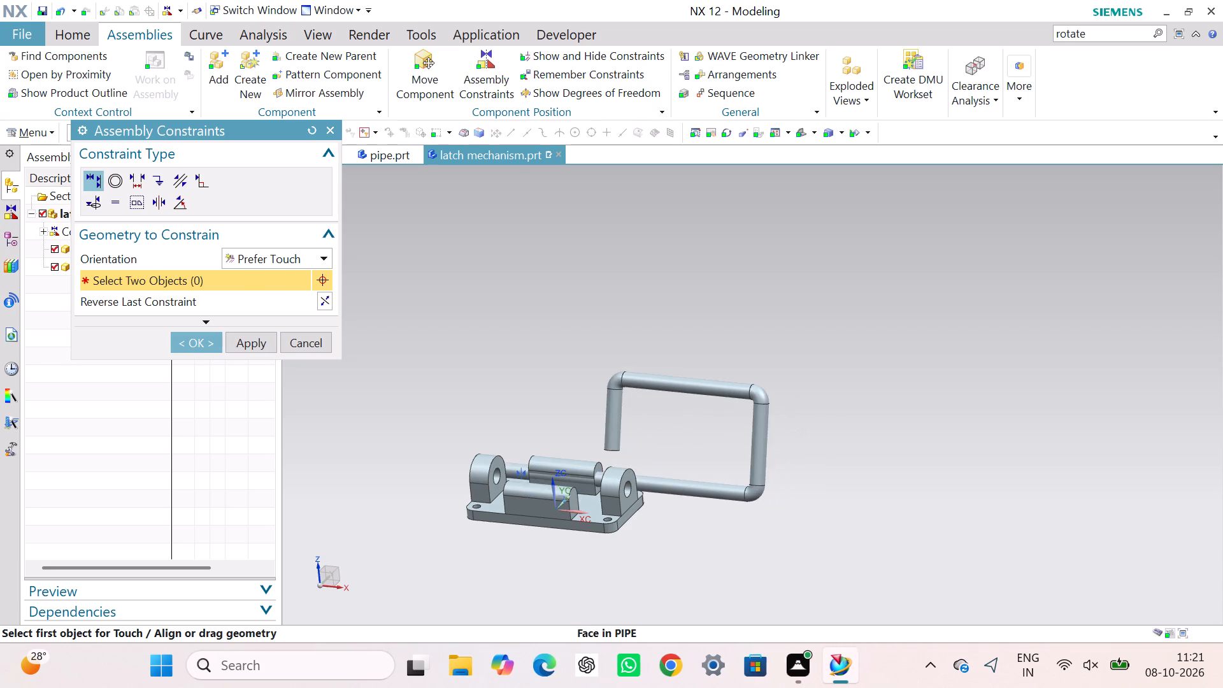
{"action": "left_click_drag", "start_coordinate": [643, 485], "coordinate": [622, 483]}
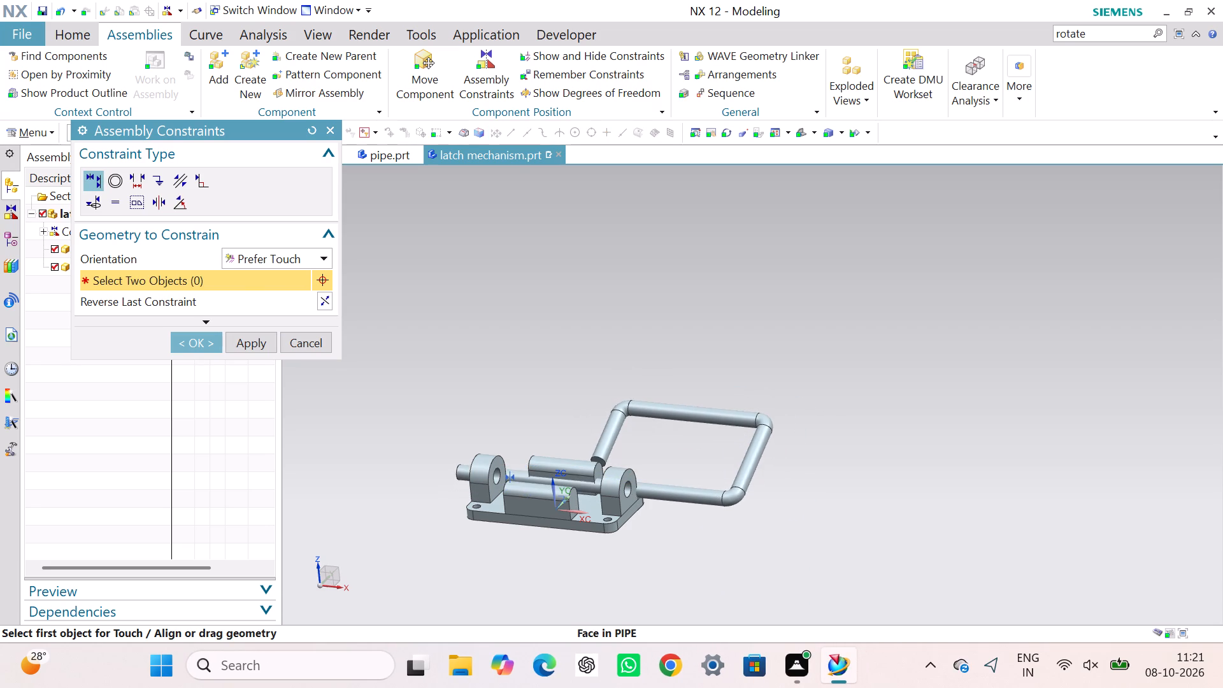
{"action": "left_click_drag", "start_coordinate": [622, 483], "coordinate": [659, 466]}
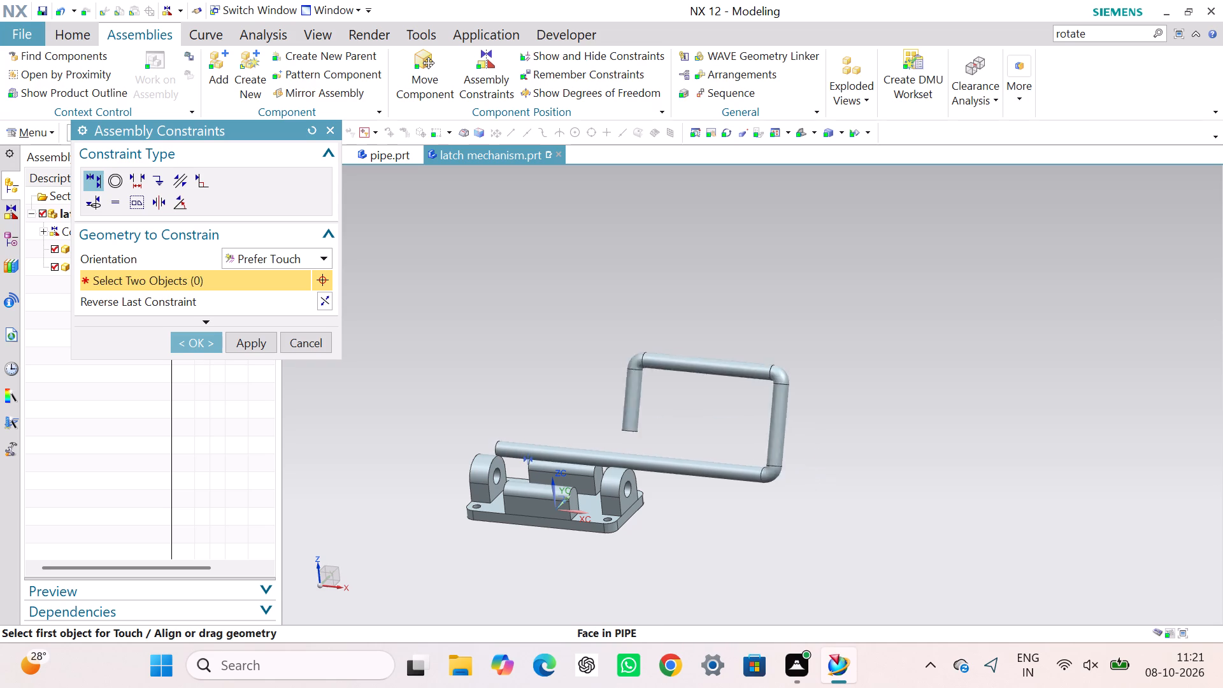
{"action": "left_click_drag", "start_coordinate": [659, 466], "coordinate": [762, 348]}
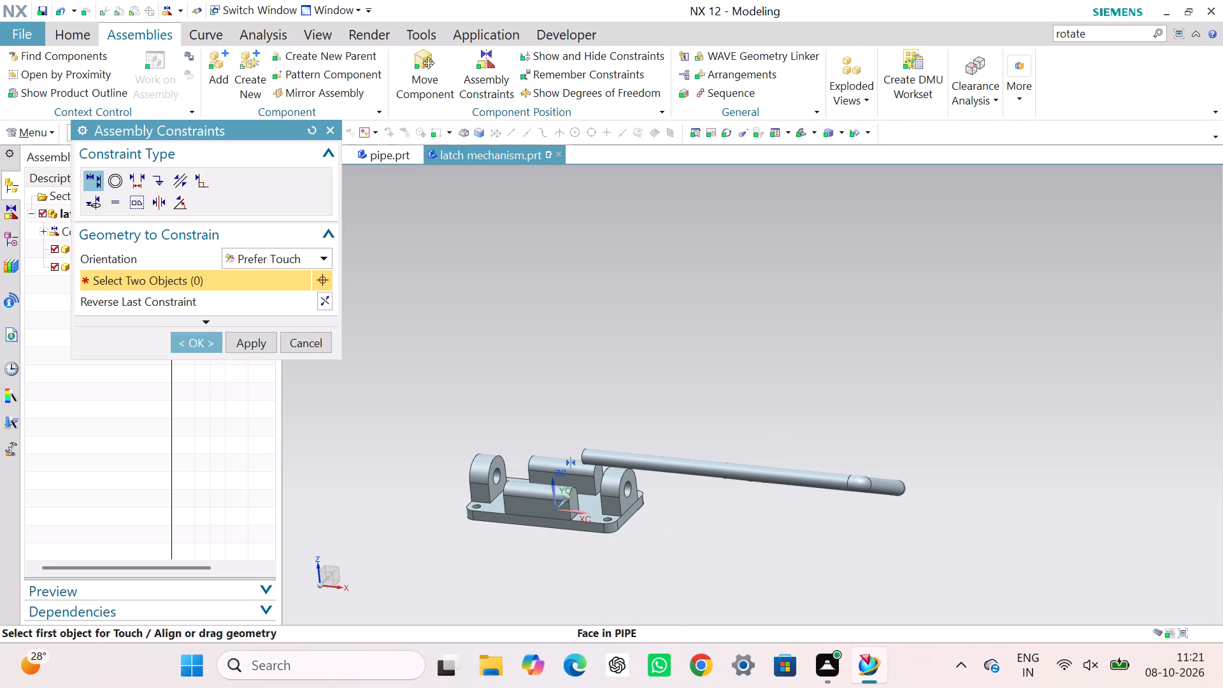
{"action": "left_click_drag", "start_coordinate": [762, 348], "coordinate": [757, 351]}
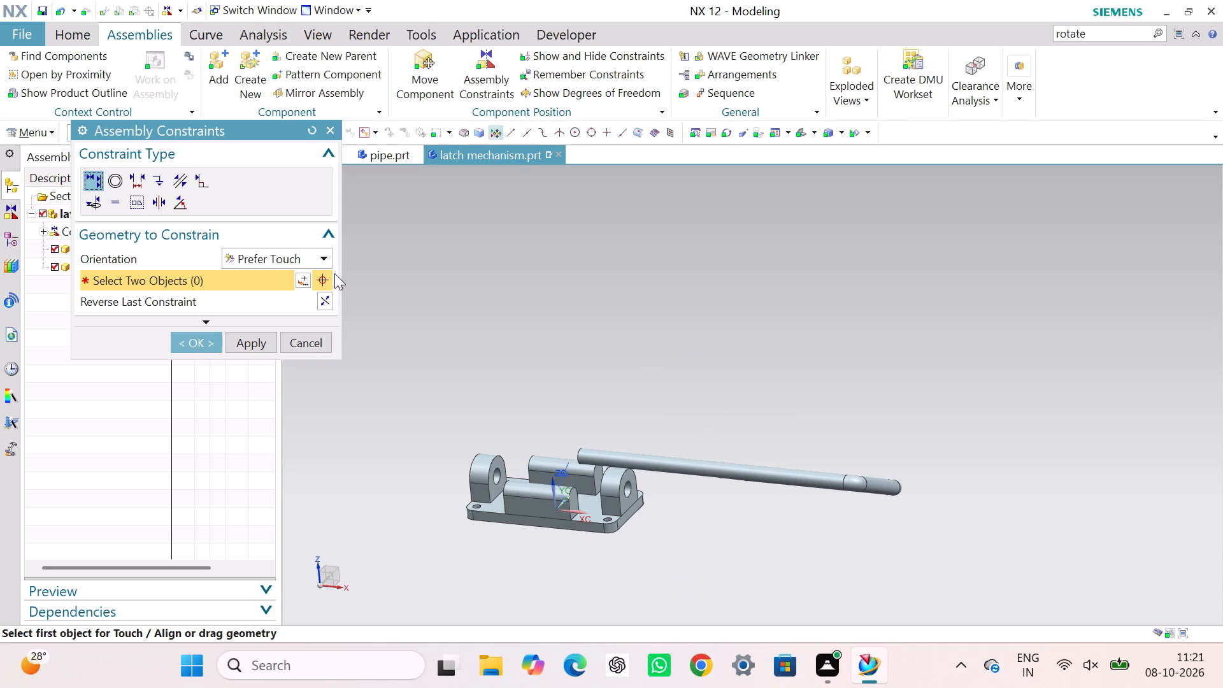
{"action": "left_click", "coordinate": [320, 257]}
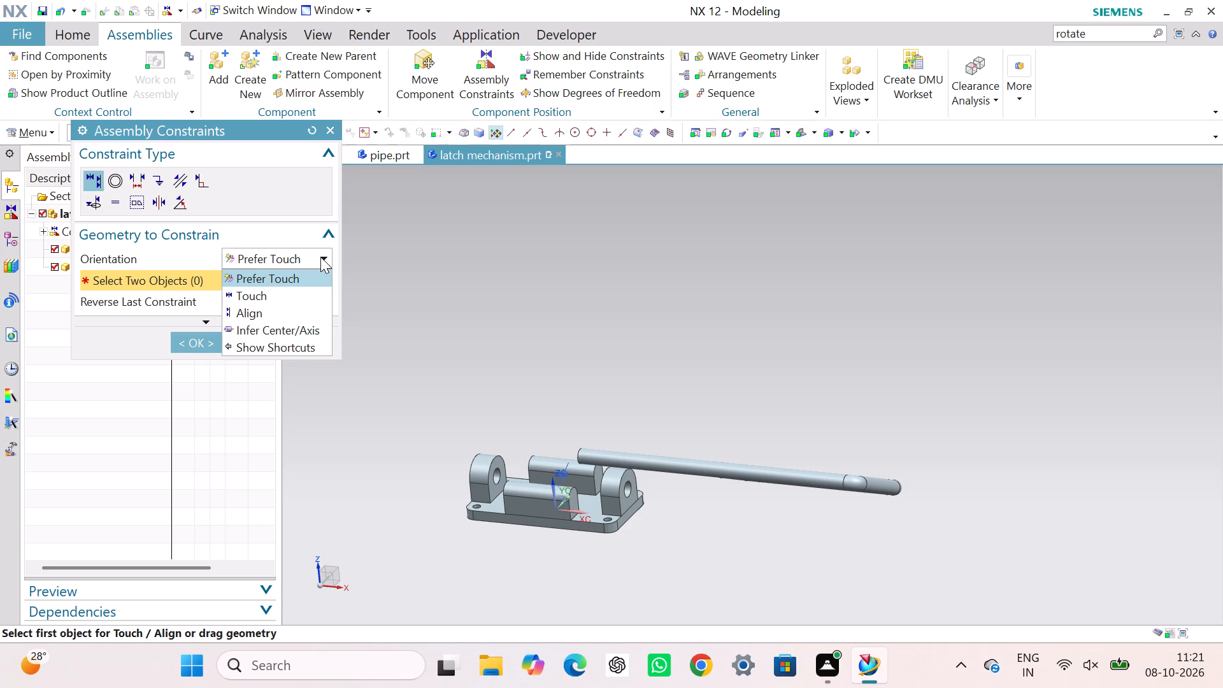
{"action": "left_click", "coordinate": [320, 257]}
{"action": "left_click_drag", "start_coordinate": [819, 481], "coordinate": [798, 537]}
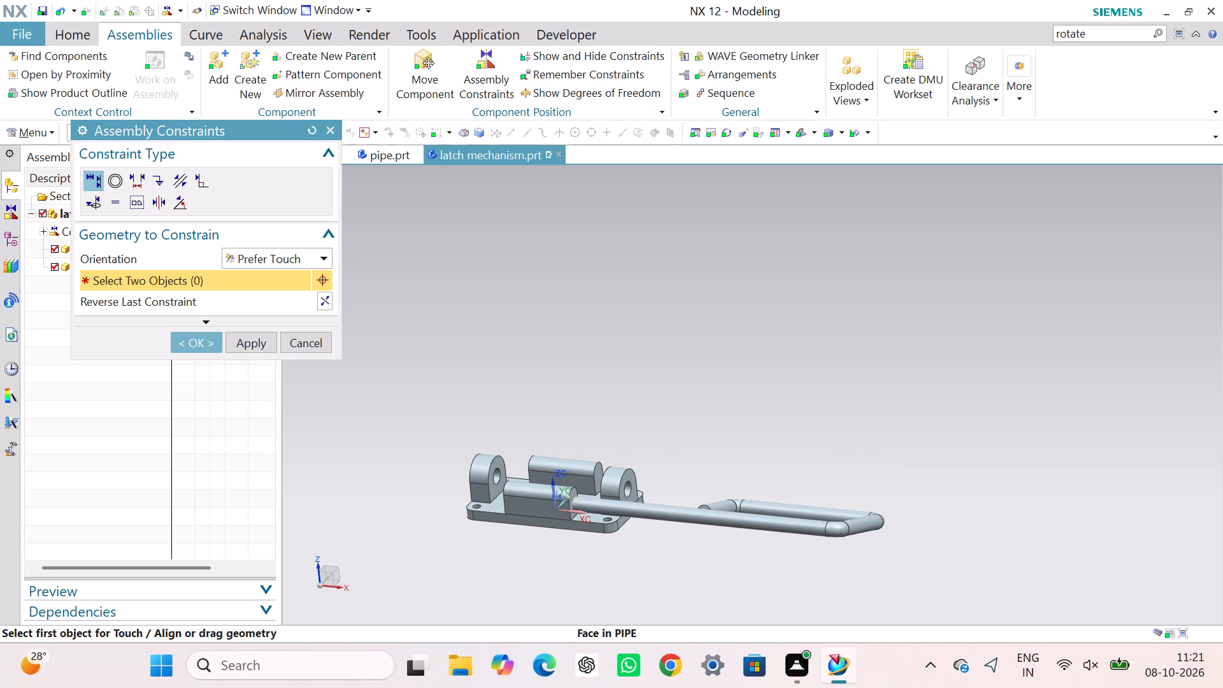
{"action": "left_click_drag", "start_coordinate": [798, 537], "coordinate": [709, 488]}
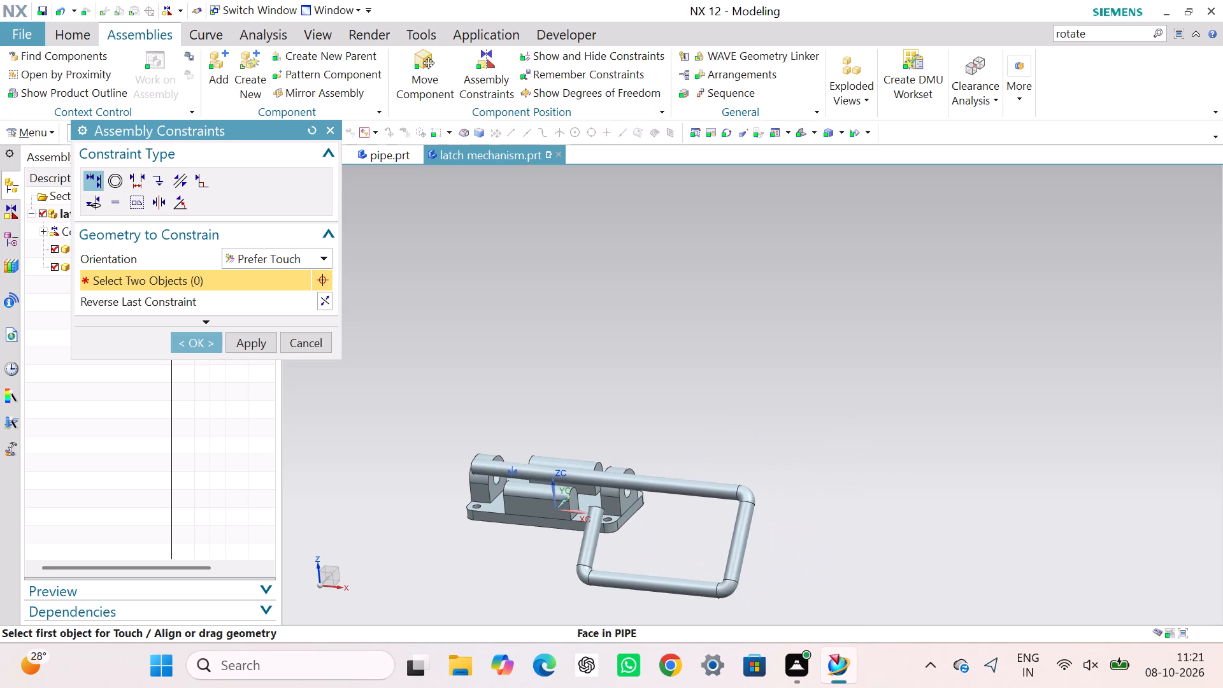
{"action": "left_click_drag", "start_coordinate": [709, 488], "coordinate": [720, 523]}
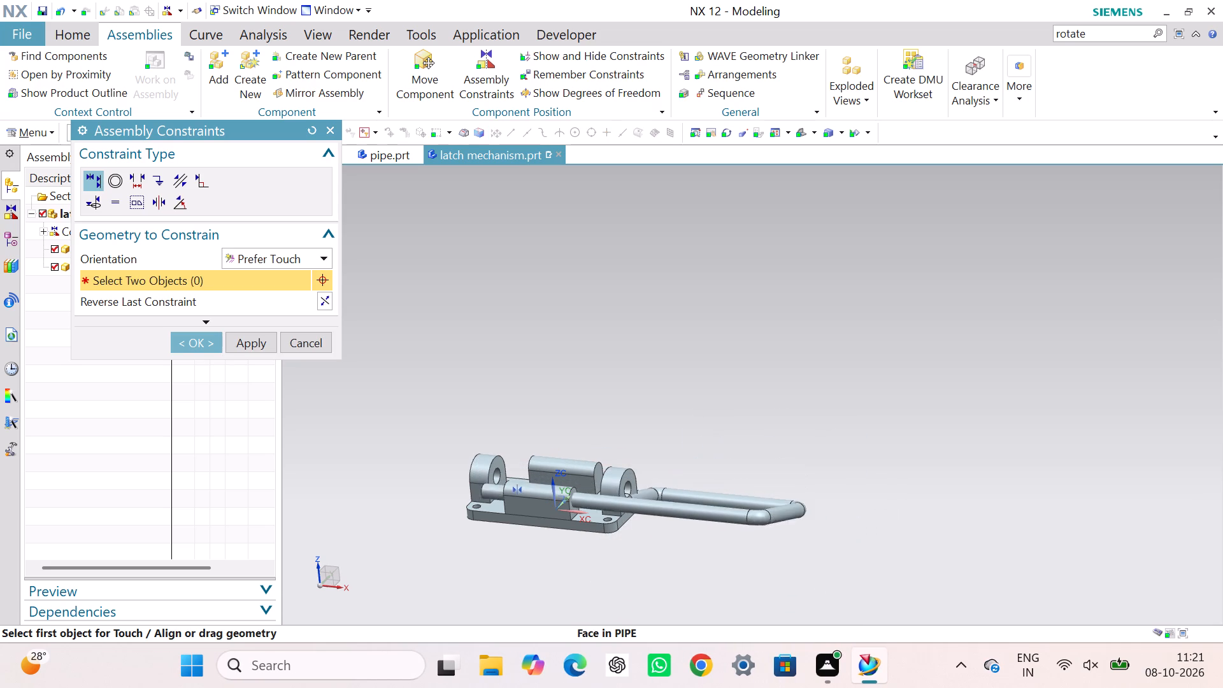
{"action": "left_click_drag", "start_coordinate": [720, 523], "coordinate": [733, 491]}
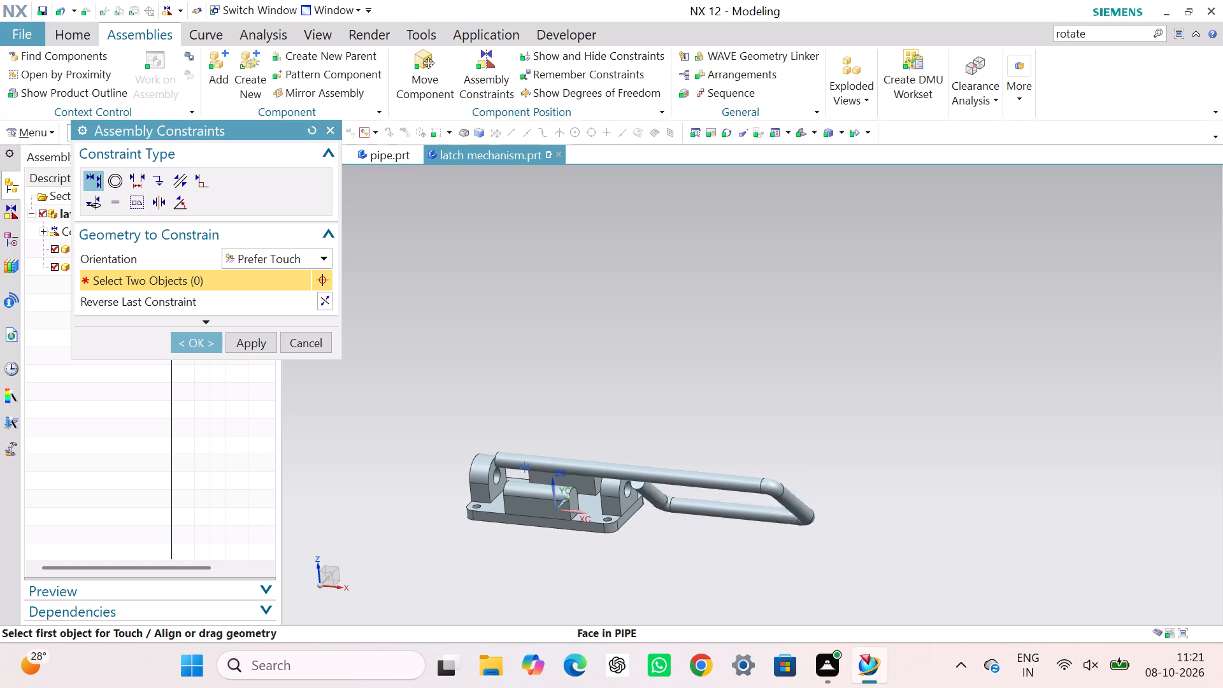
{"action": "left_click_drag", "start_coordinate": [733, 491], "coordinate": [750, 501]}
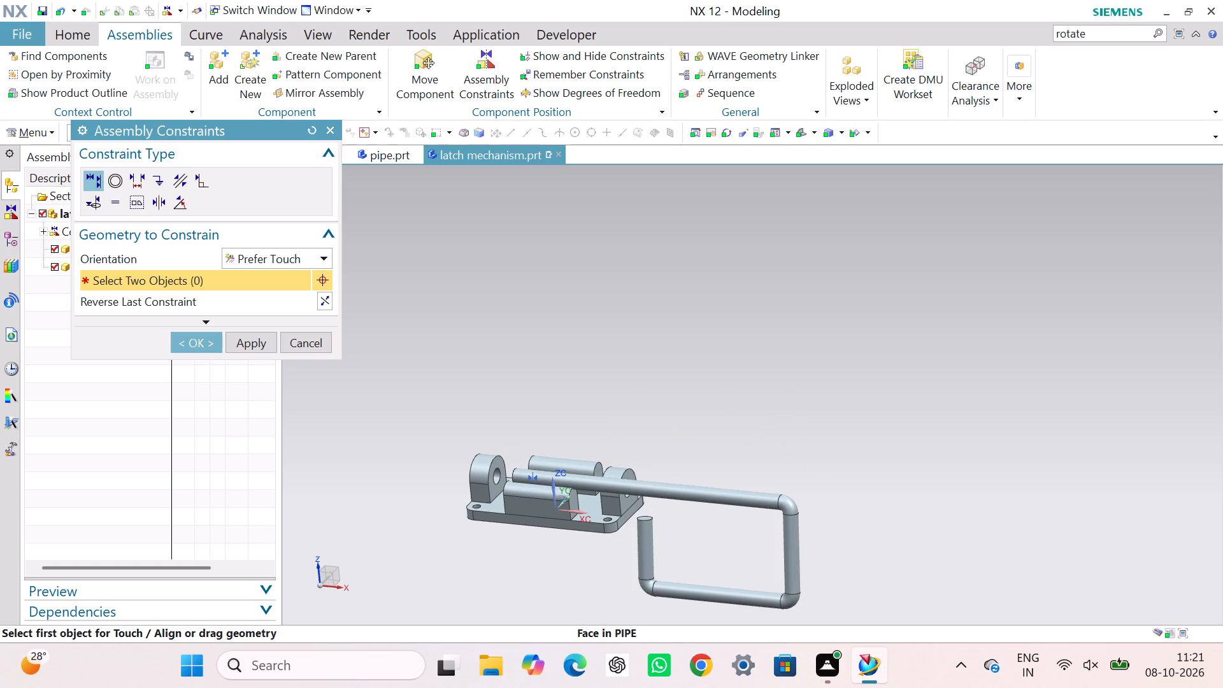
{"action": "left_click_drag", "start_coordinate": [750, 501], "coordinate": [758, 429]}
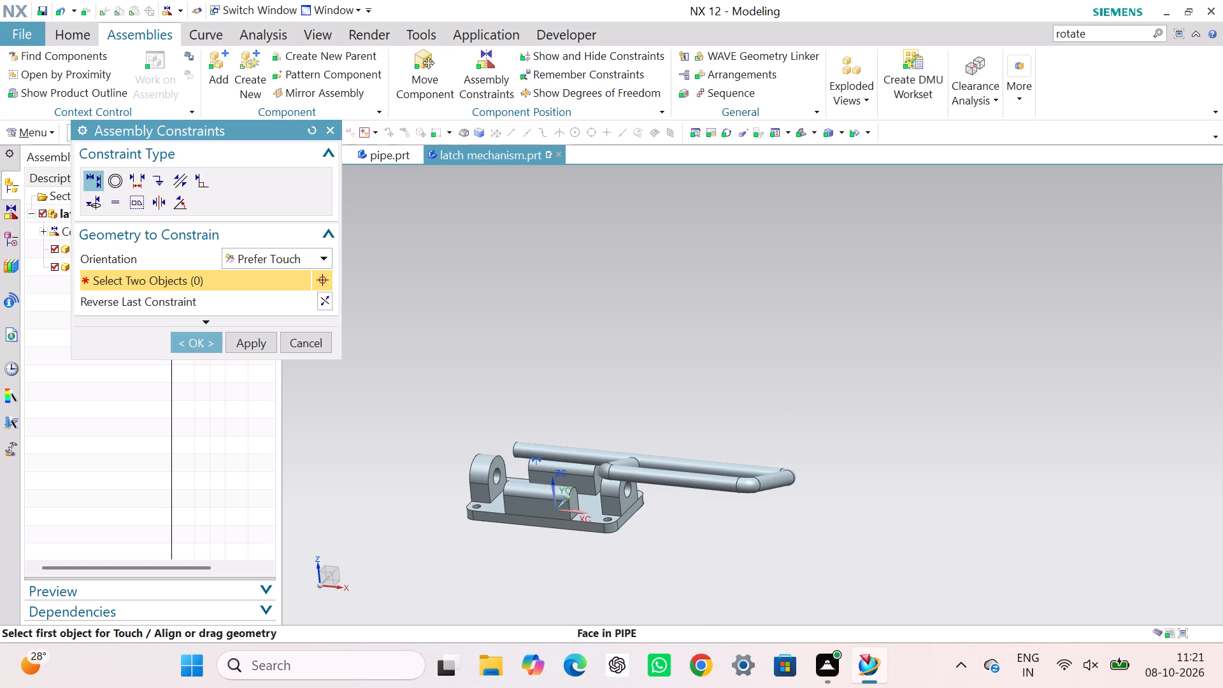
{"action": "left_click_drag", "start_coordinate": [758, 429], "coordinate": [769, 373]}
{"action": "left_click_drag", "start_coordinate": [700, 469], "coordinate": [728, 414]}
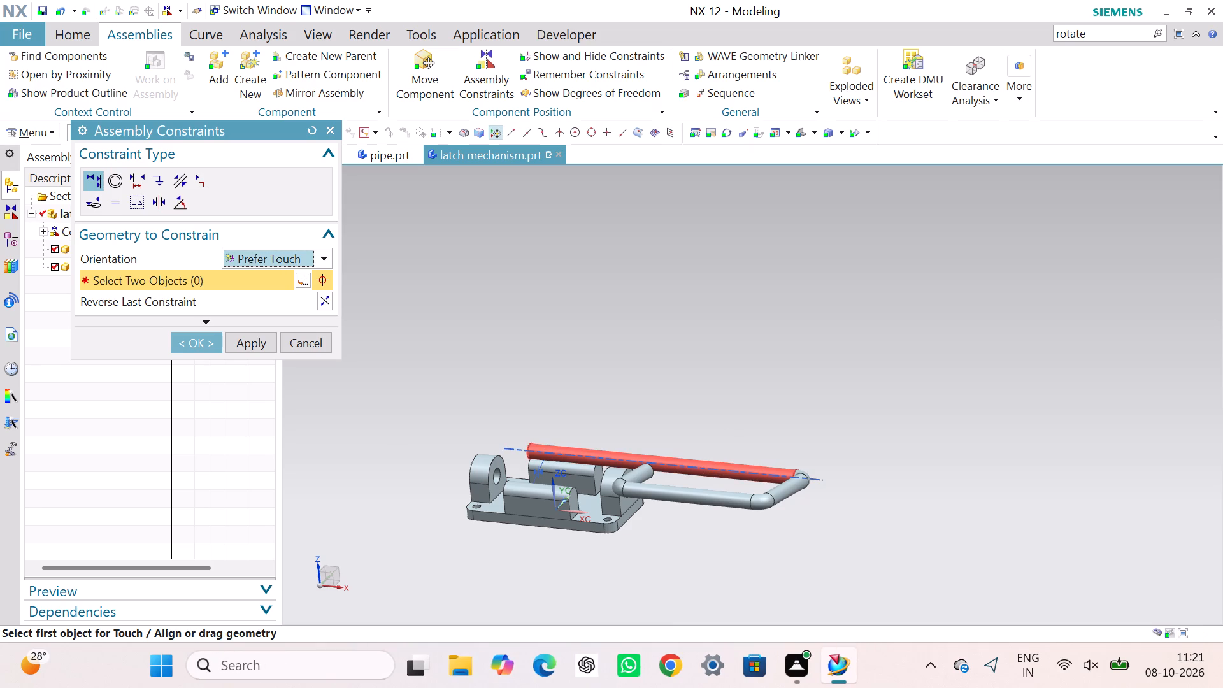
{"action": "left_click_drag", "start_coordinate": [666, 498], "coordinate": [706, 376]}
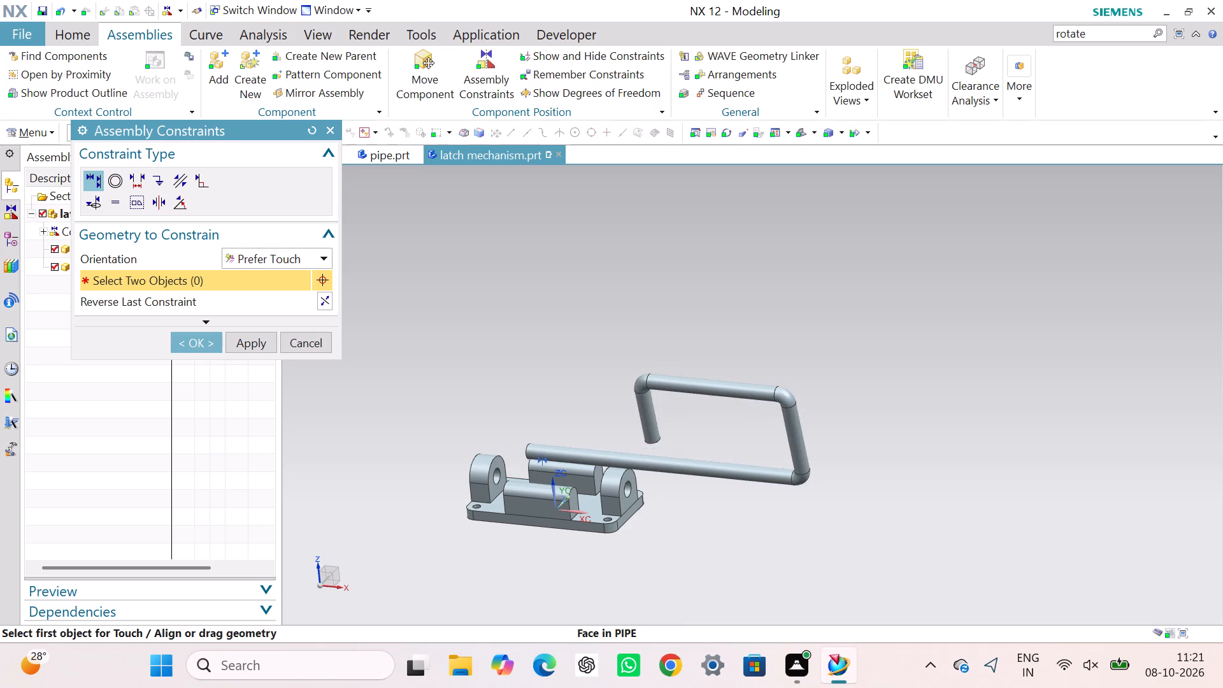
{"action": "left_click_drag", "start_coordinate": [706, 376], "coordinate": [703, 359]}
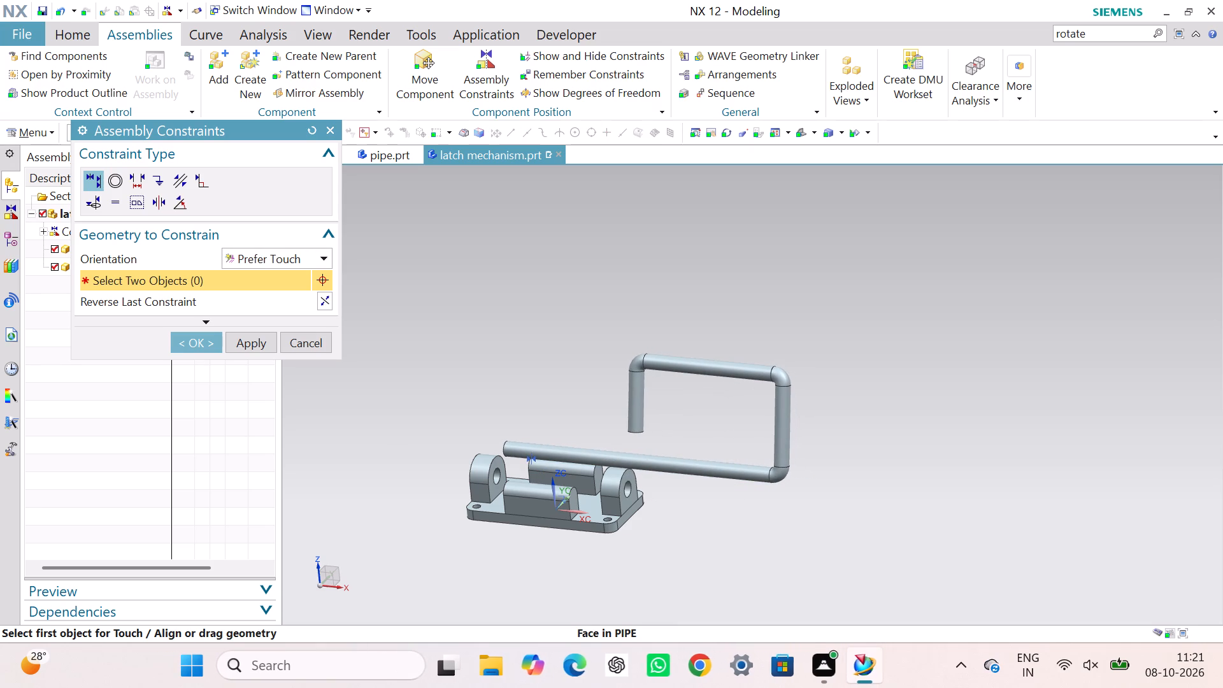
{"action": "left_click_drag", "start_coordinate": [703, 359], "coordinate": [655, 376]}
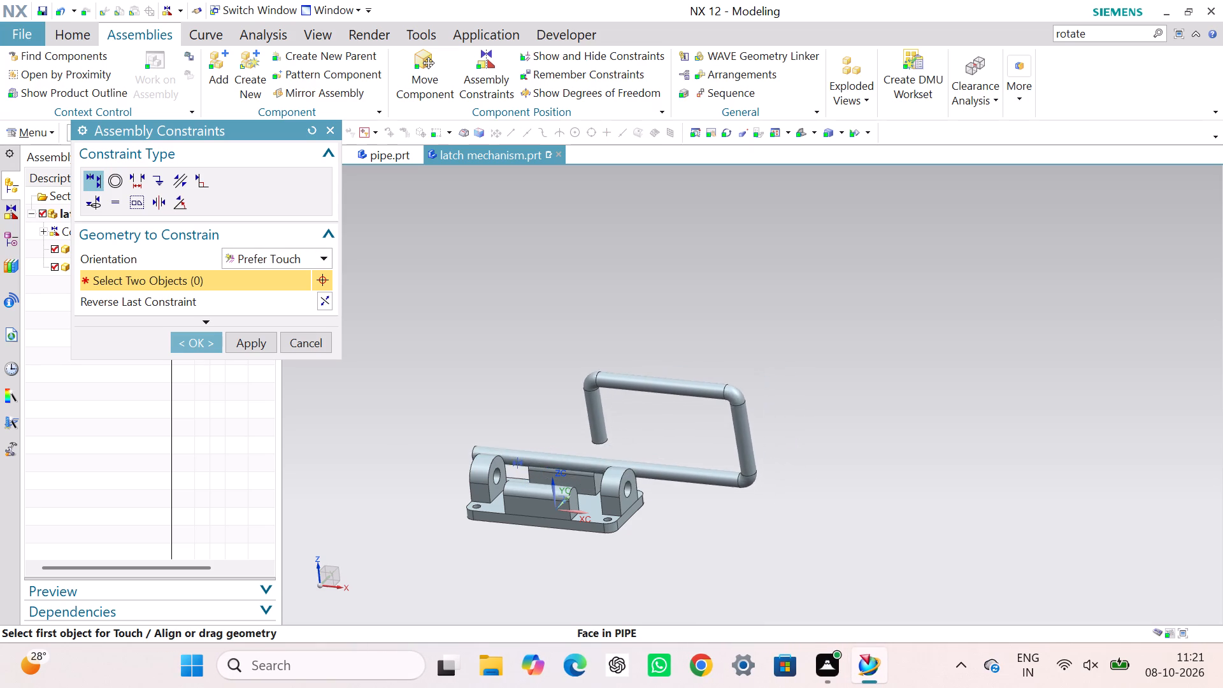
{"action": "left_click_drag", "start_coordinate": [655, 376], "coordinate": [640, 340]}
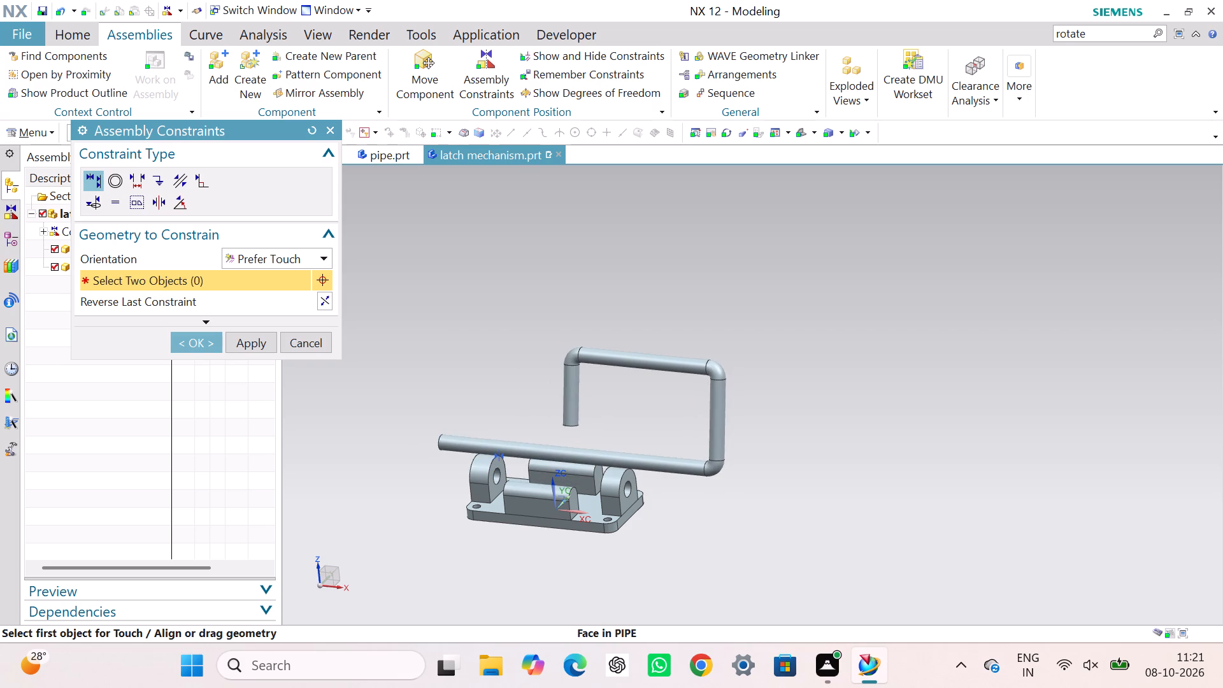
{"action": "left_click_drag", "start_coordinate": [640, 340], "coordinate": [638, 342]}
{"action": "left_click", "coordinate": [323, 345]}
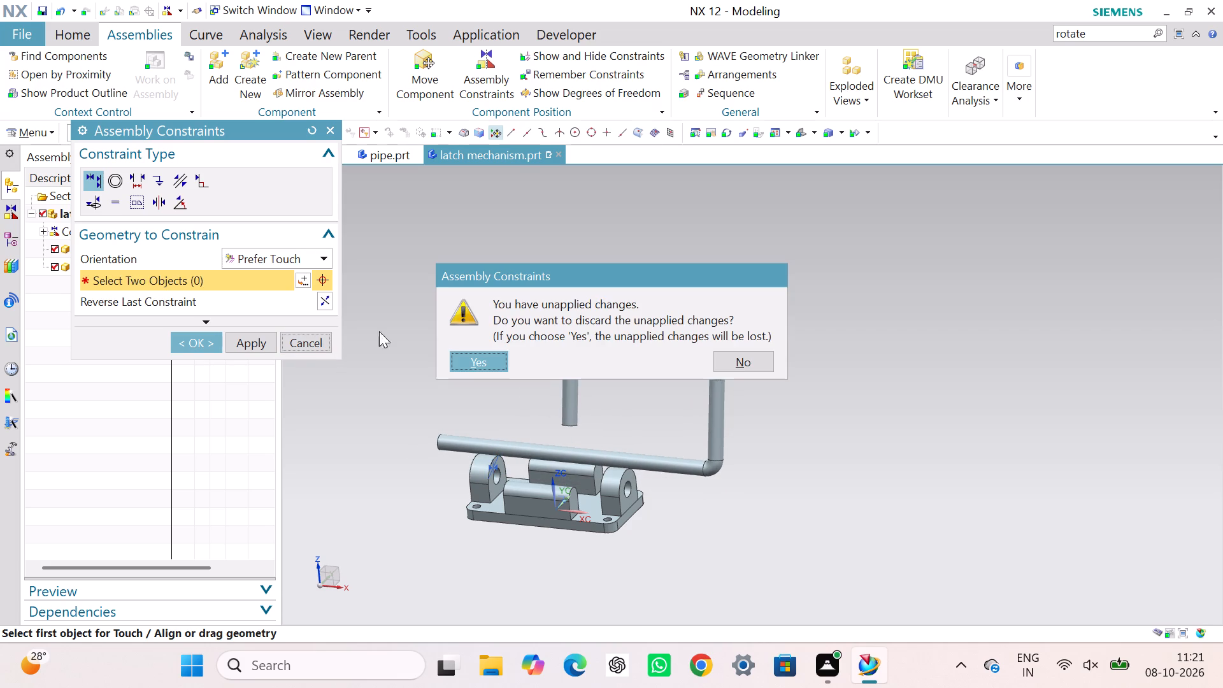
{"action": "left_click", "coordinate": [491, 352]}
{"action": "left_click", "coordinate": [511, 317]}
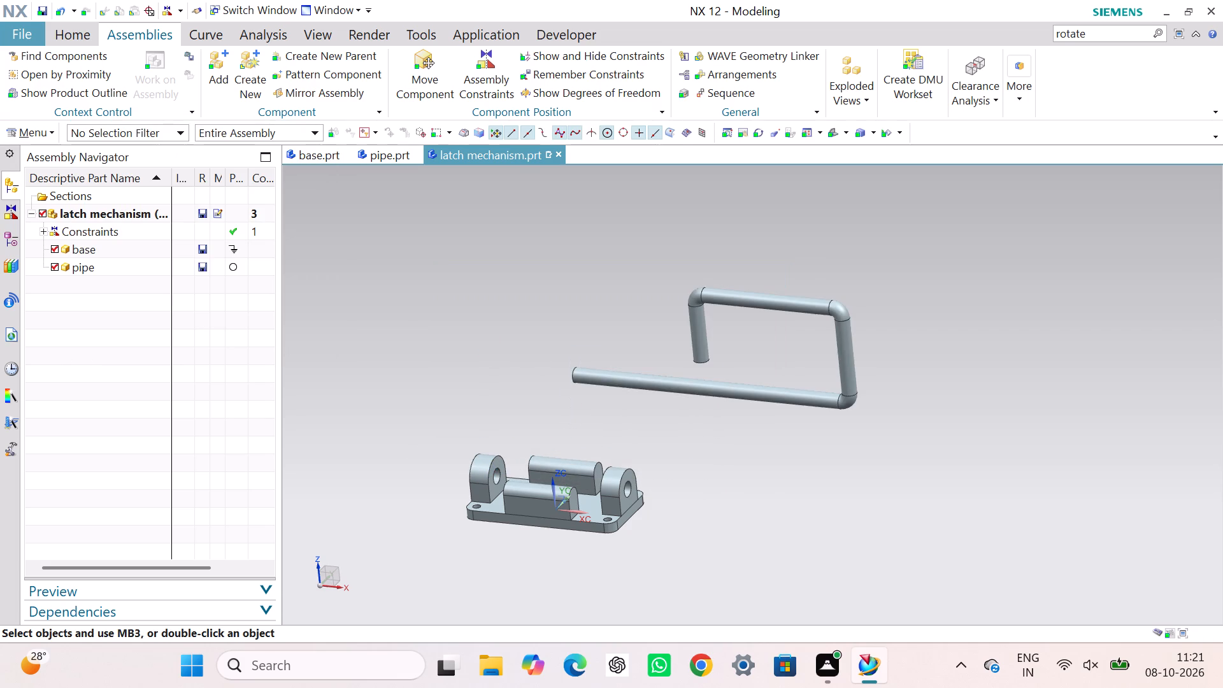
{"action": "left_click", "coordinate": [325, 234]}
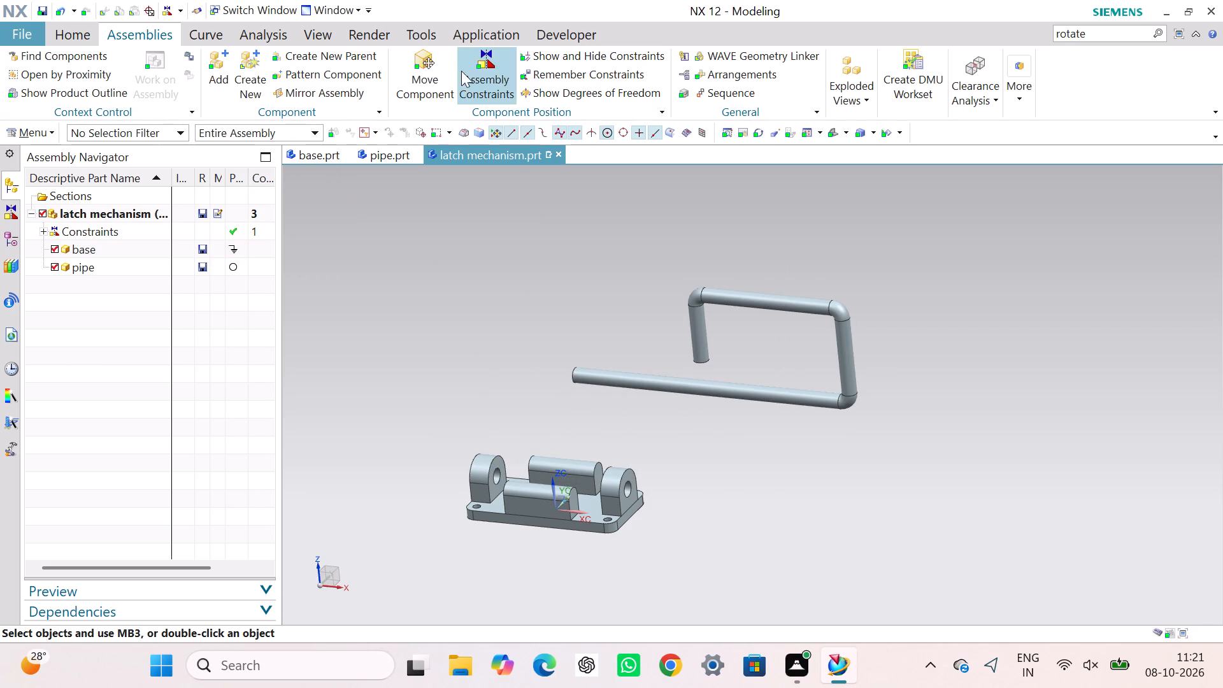
Constrain the pipe's long straight leg to the centerline of the base's lug hole using Touch Align with Prefer Touch orientation.
{"action": "left_click", "coordinate": [478, 71]}
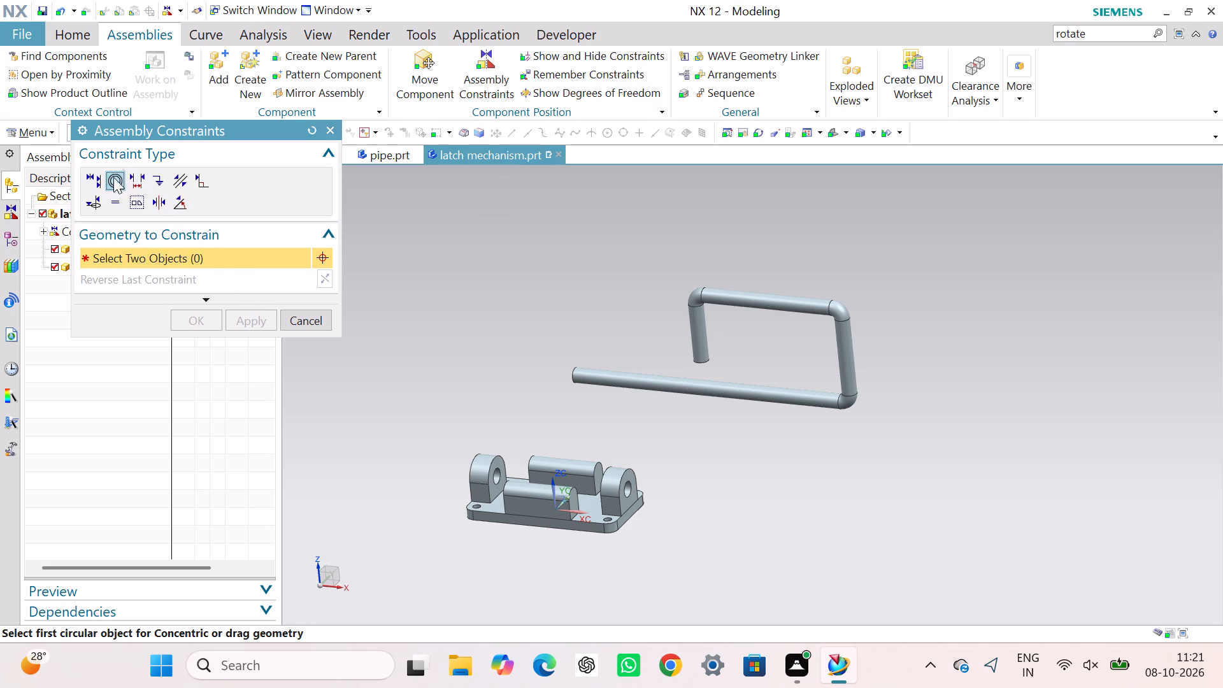
{"action": "left_click", "coordinate": [97, 175]}
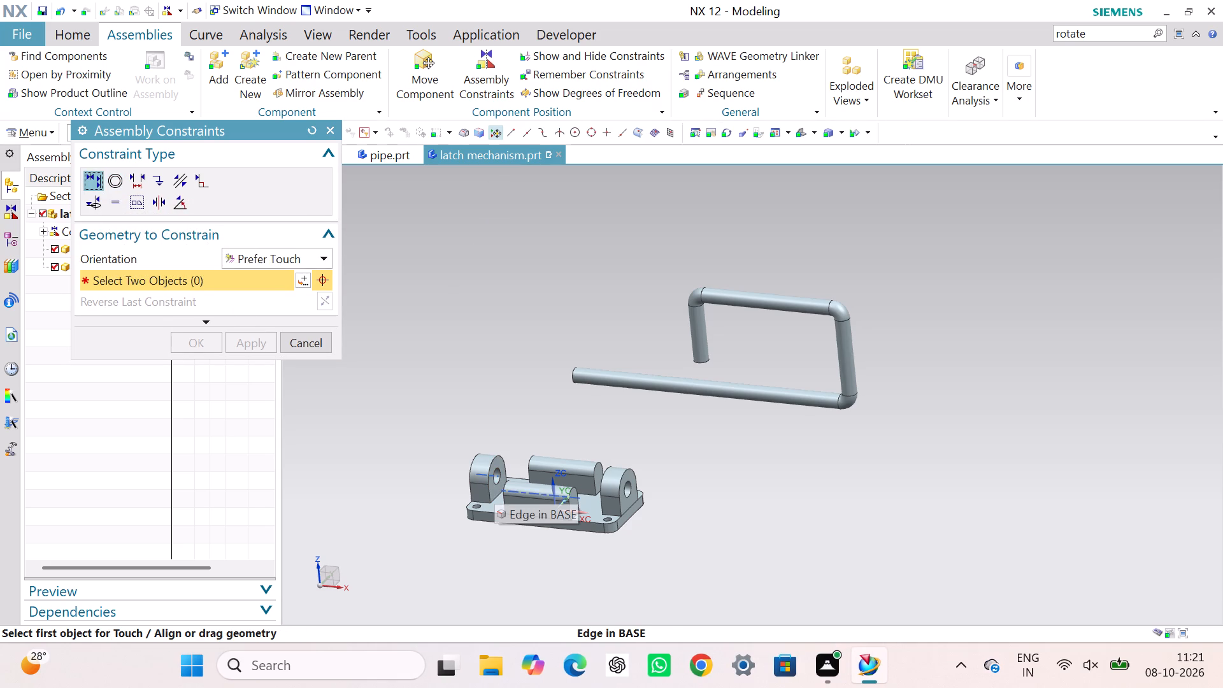
{"action": "middle_click_drag", "start_coordinate": [494, 474], "coordinate": [461, 471]}
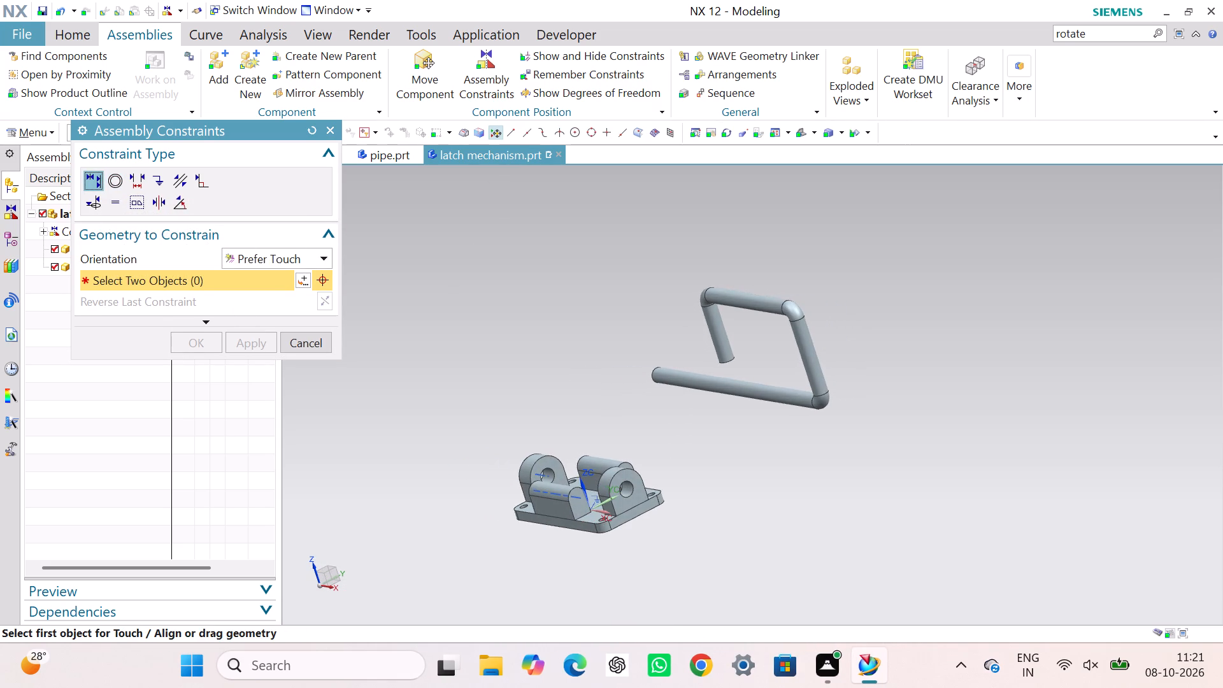
{"action": "scroll", "coordinate": [560, 483], "scroll_direction": "down", "scroll_amount": 5}
{"action": "scroll", "coordinate": [557, 471], "scroll_direction": "up", "scroll_amount": 10}
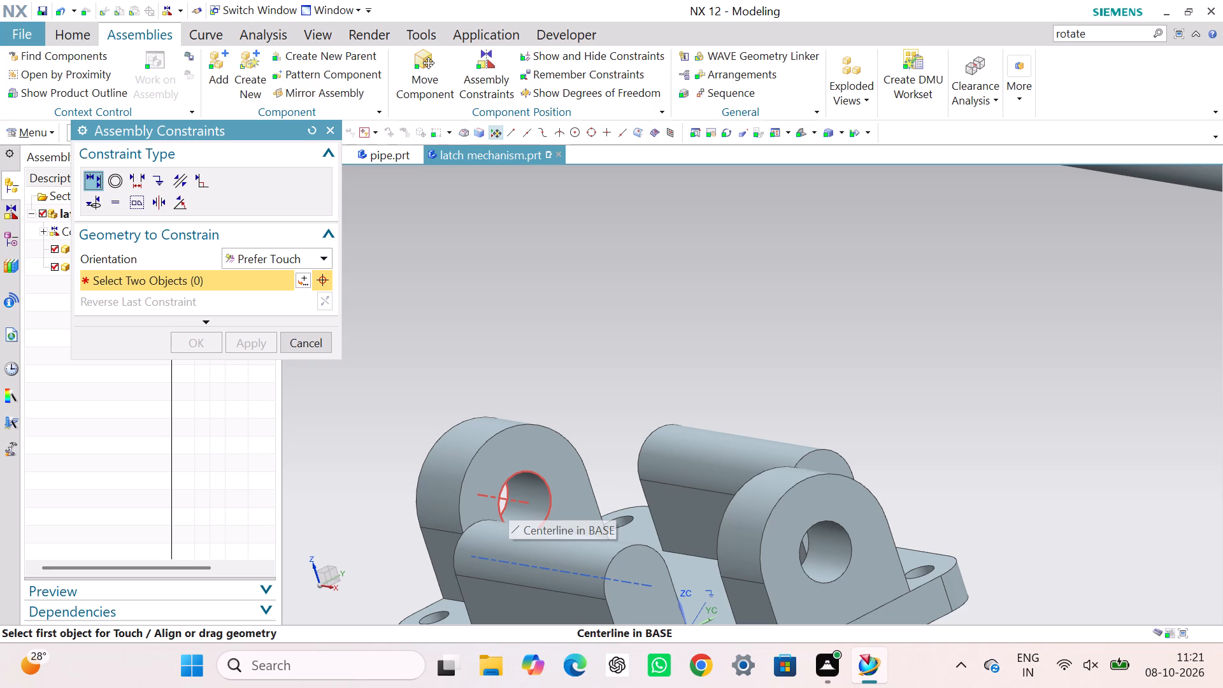
{"action": "left_click", "coordinate": [515, 499]}
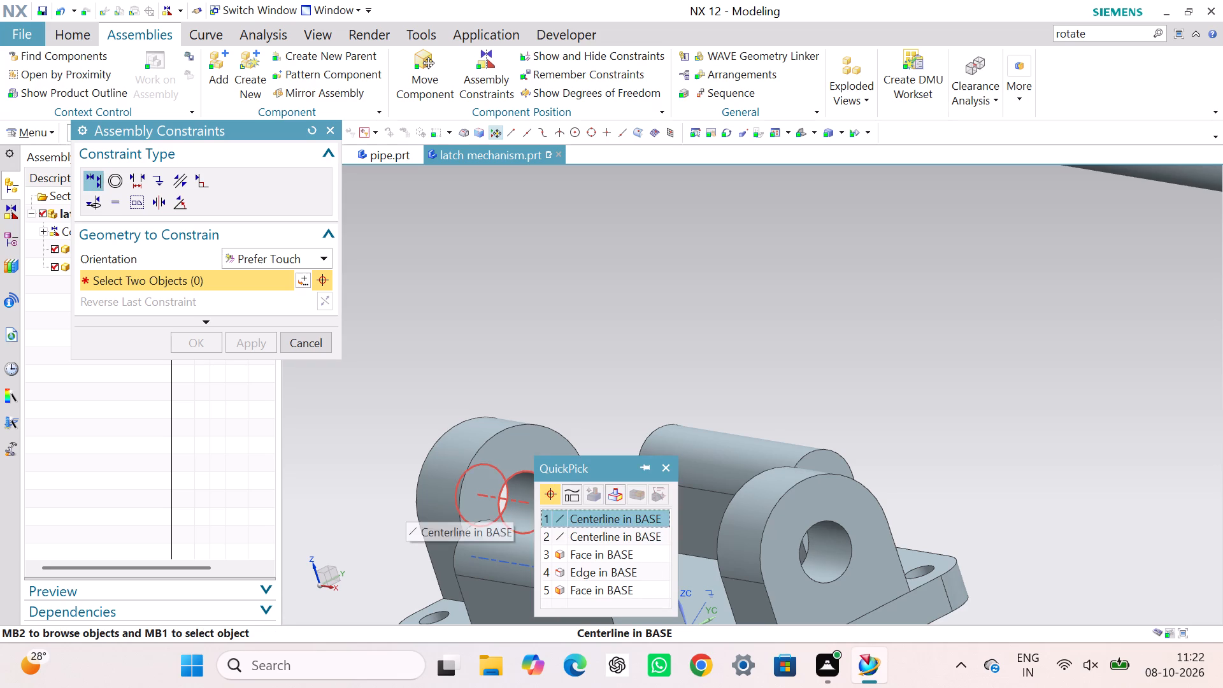
{"action": "left_click", "coordinate": [641, 521]}
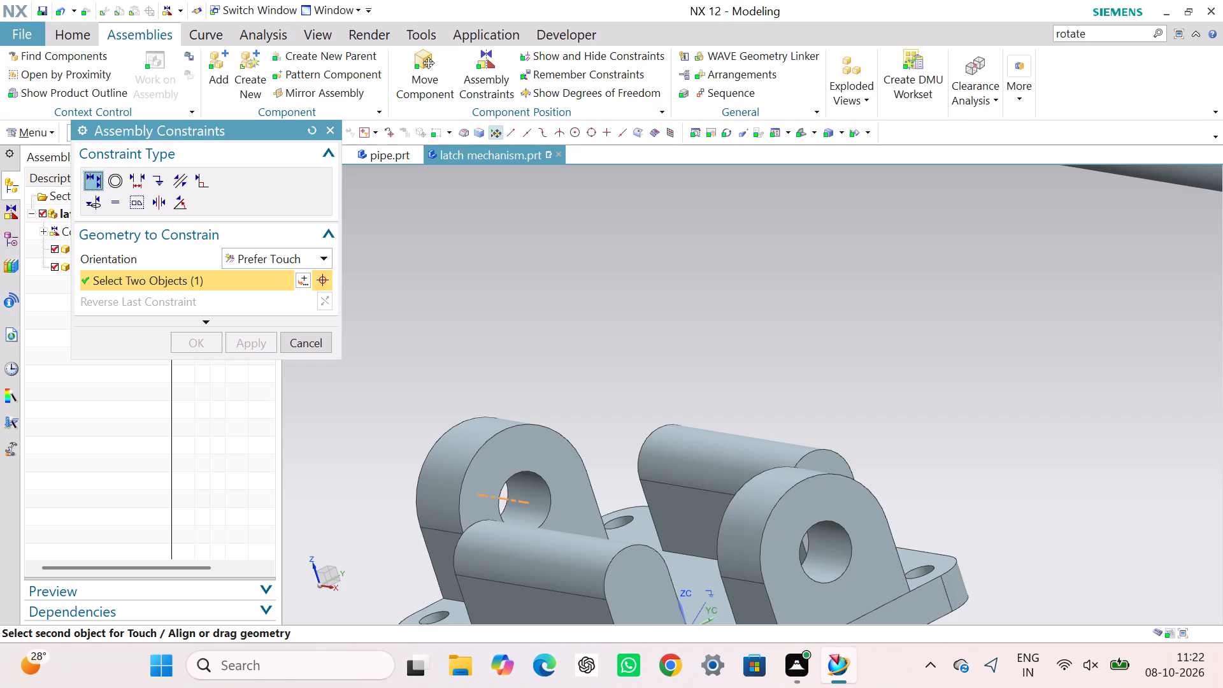
{"action": "middle_click_drag", "start_coordinate": [903, 398], "coordinate": [945, 405]}
{"action": "scroll", "coordinate": [945, 405], "scroll_direction": "up", "scroll_amount": 4}
{"action": "scroll", "coordinate": [945, 405], "scroll_direction": "down", "scroll_amount": 2}
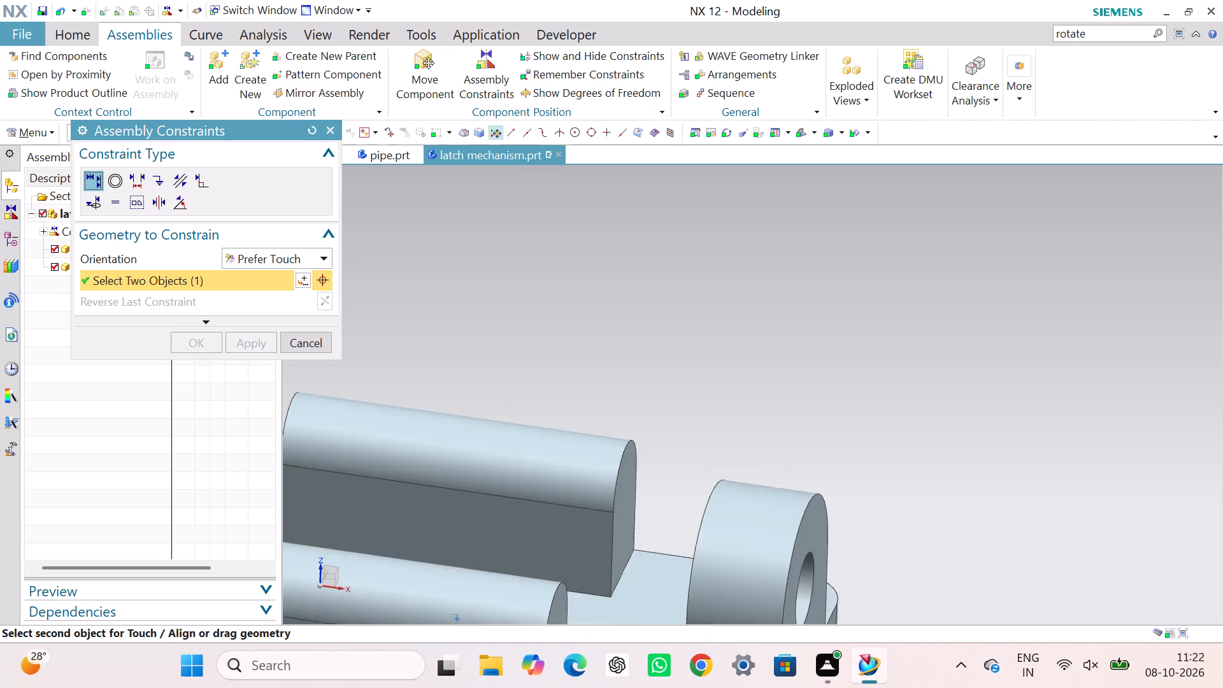
{"action": "scroll", "coordinate": [945, 405], "scroll_direction": "down", "scroll_amount": 5}
{"action": "left_click", "coordinate": [989, 268]}
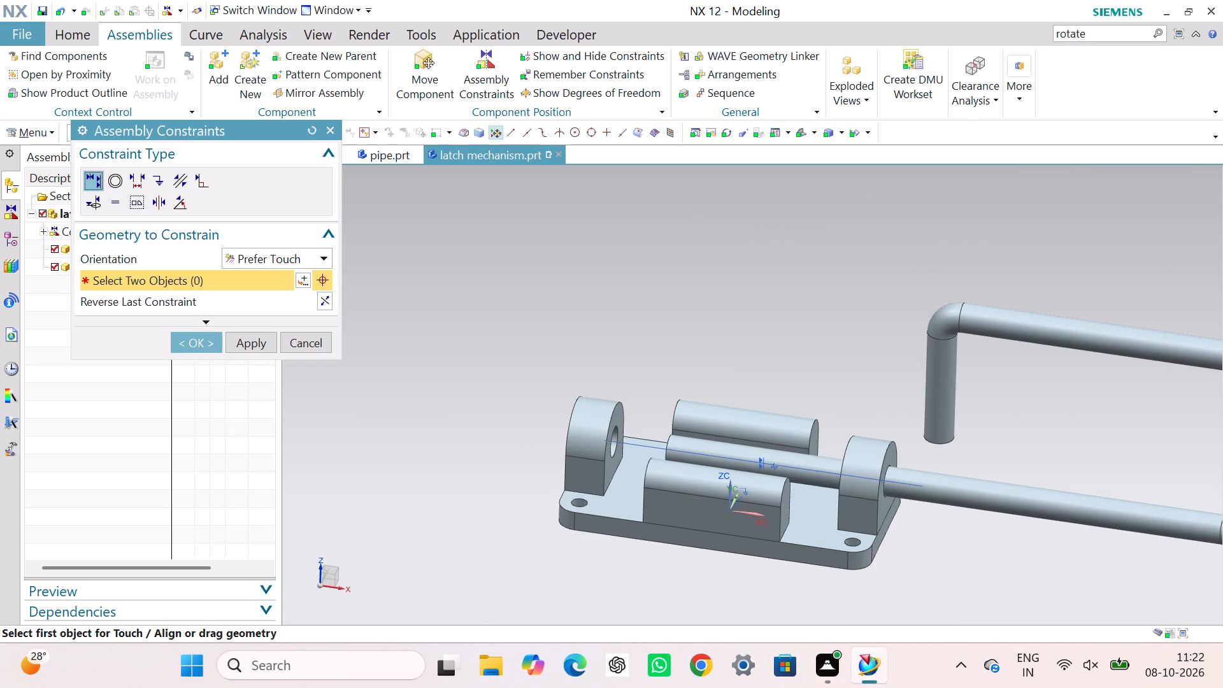
{"action": "left_click", "coordinate": [191, 340]}
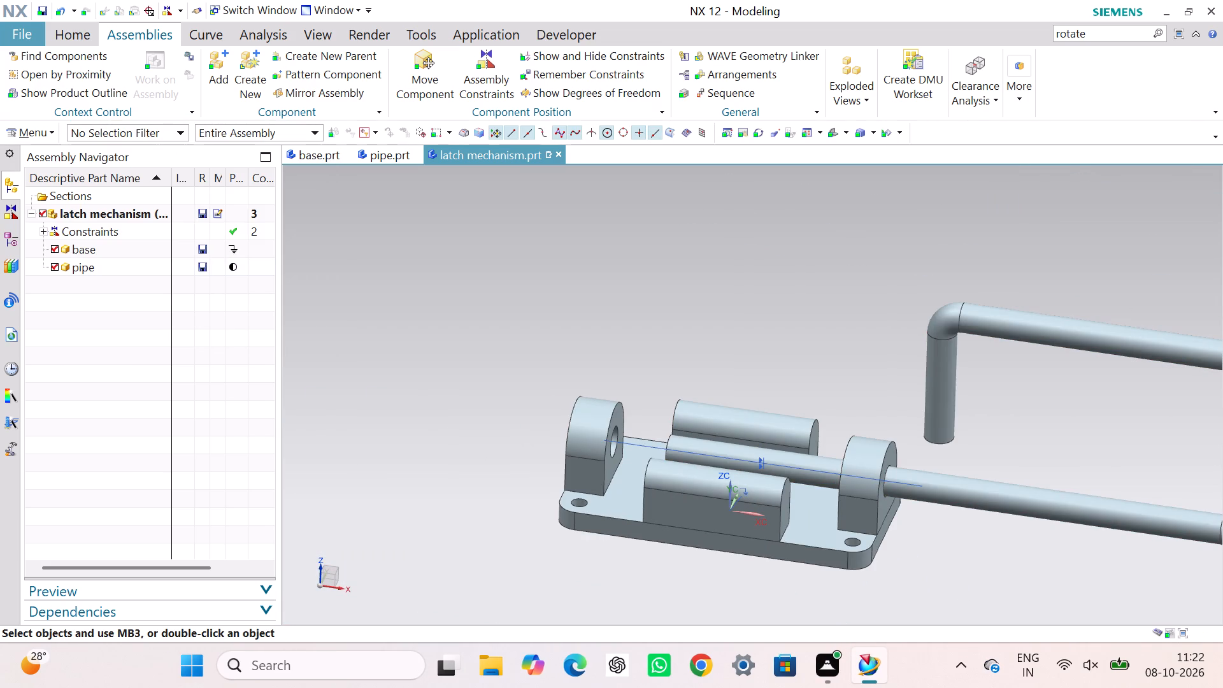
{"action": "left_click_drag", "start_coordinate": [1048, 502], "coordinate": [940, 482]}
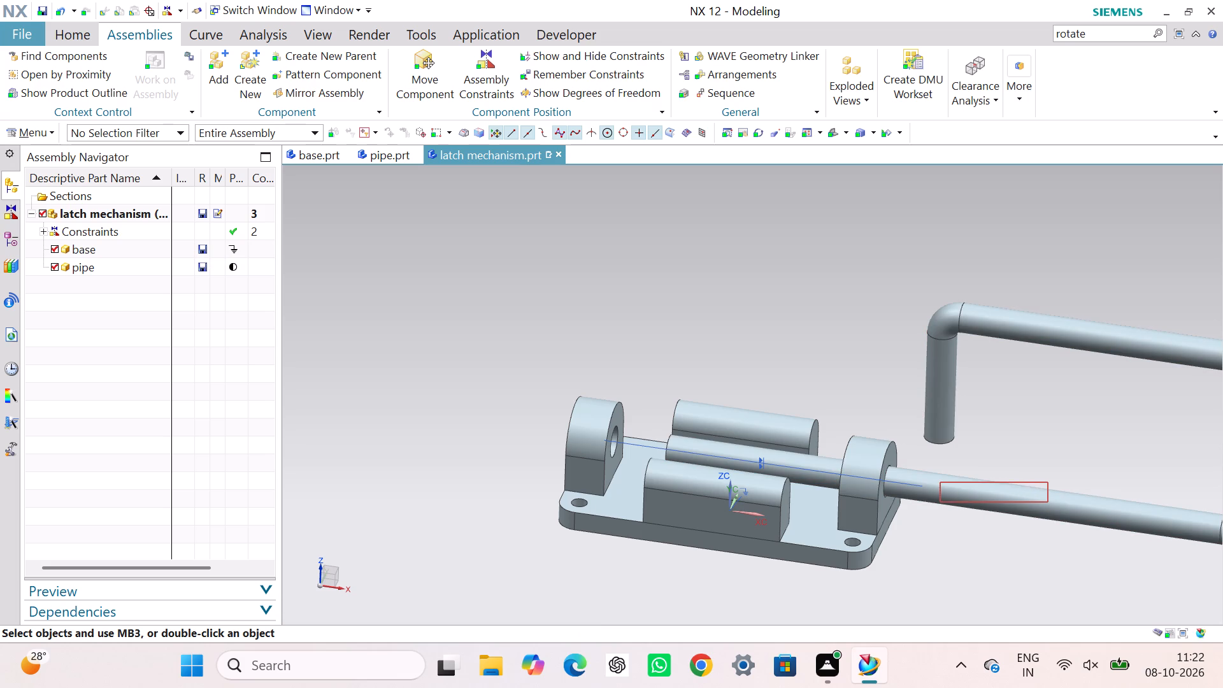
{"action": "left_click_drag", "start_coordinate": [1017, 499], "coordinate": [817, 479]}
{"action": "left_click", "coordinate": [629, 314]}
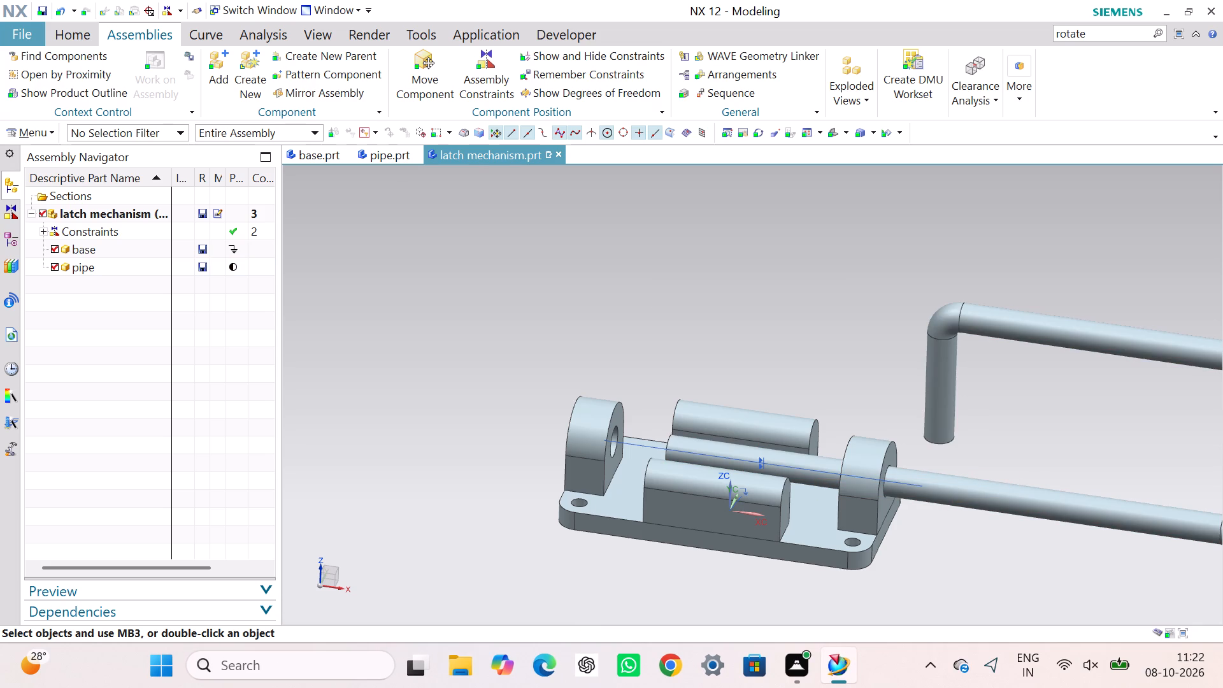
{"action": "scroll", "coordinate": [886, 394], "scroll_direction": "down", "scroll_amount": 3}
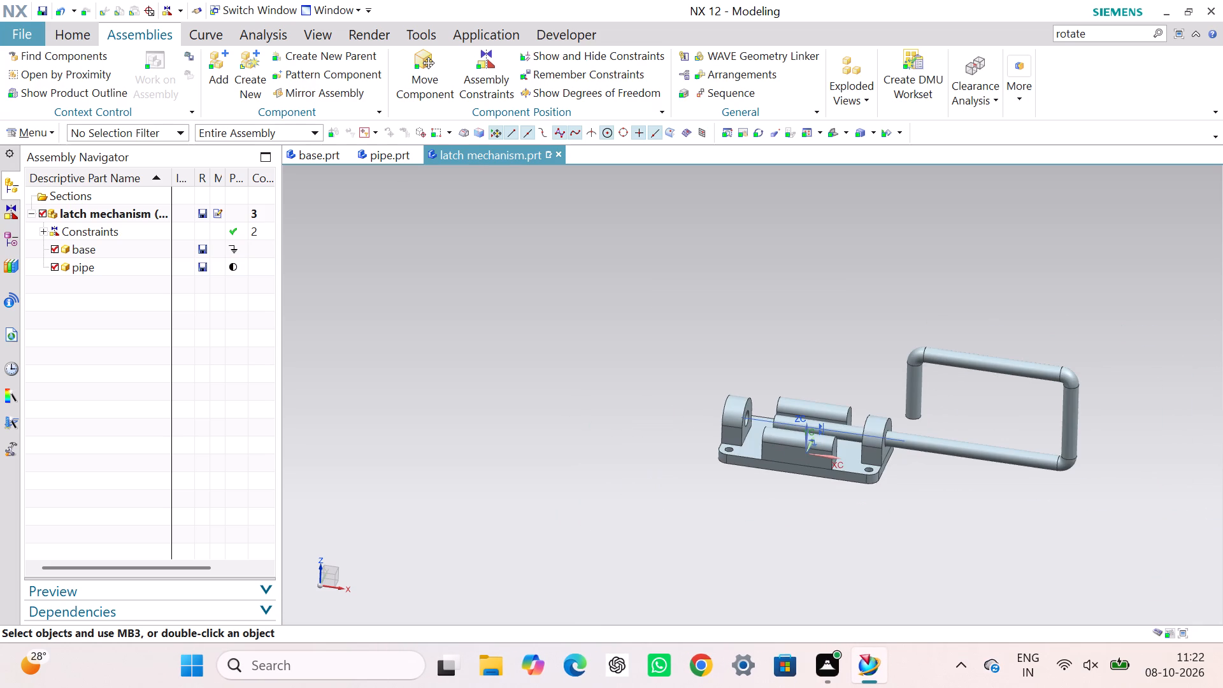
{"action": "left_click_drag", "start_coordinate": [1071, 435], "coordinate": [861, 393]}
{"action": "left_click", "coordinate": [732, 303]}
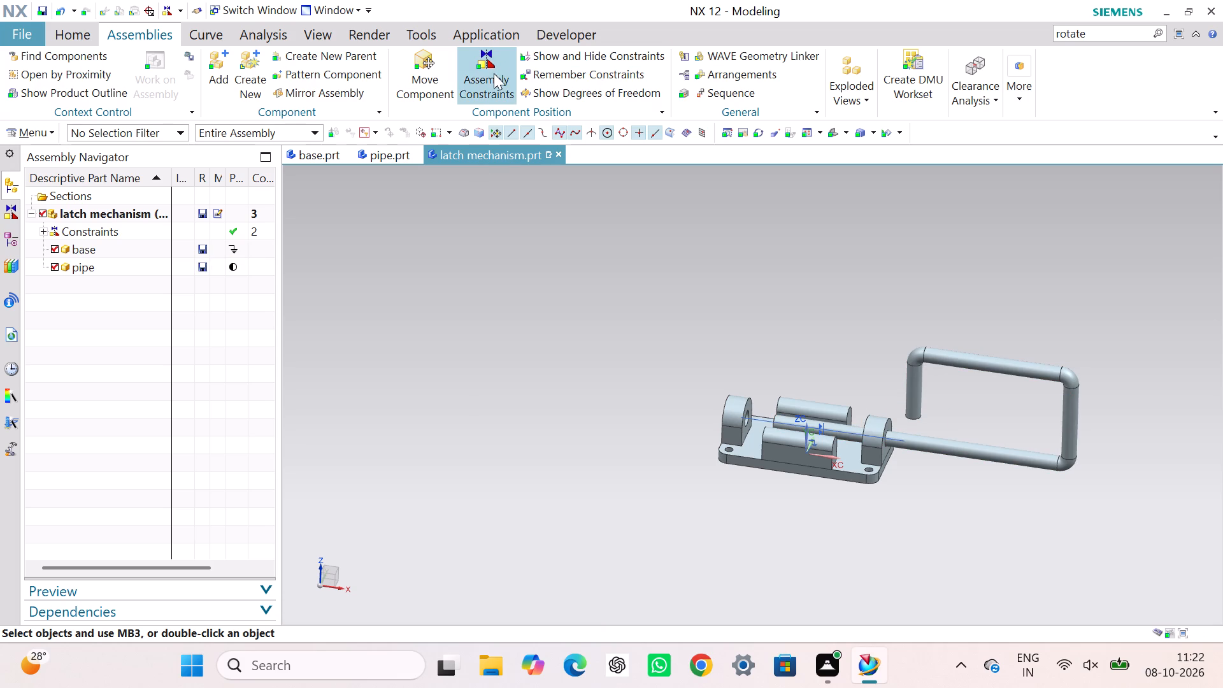
Using Move Component with Dynamic motion, select the pipe and slide it along XC toward the far end of the base.
{"action": "left_click", "coordinate": [421, 73]}
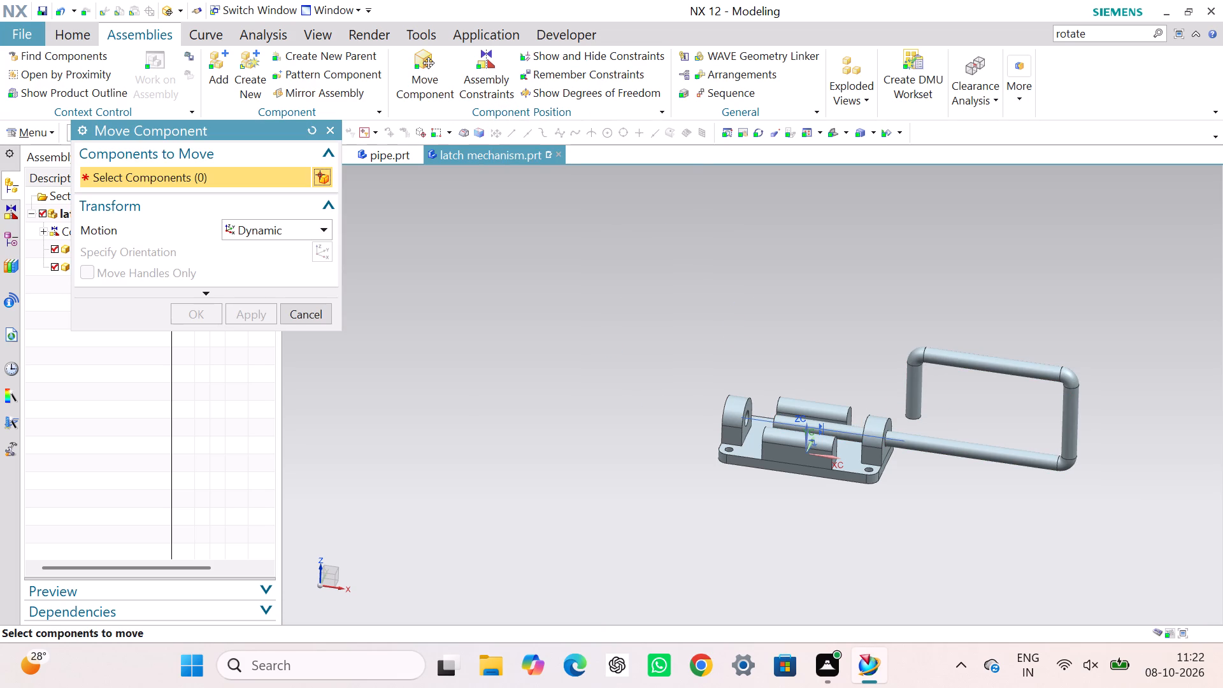
{"action": "left_click", "coordinate": [972, 364]}
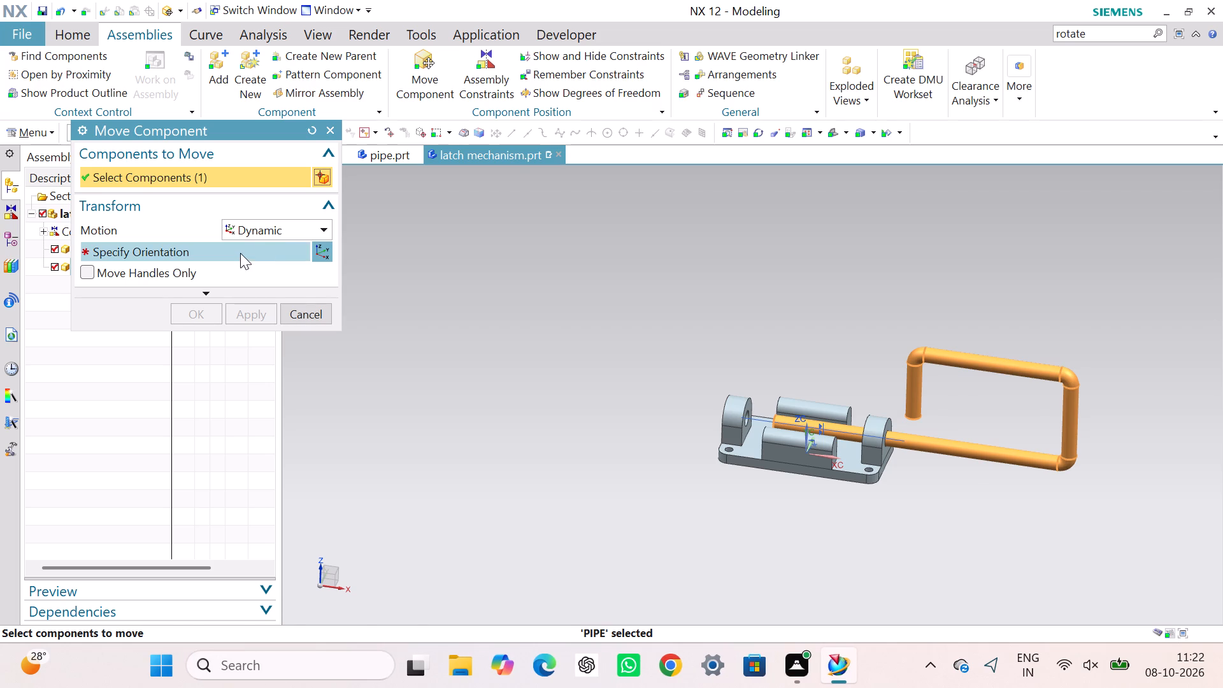
{"action": "left_click", "coordinate": [240, 253]}
{"action": "left_click", "coordinate": [863, 393]}
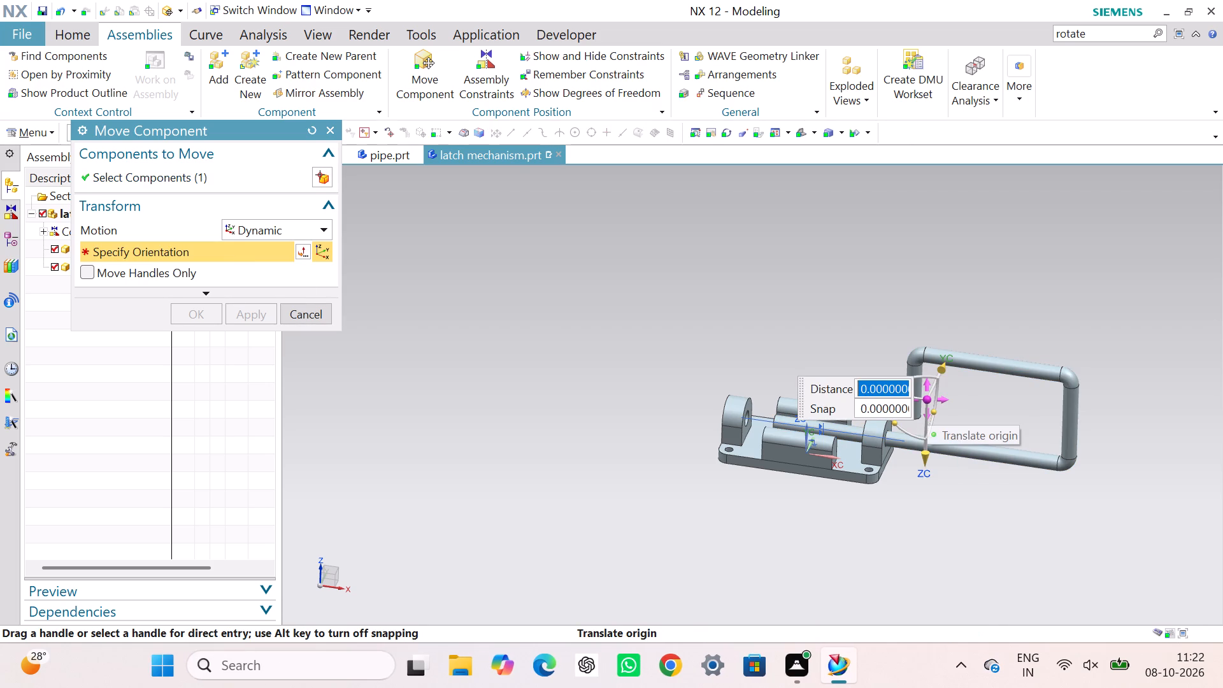
{"action": "left_click", "coordinate": [768, 362]}
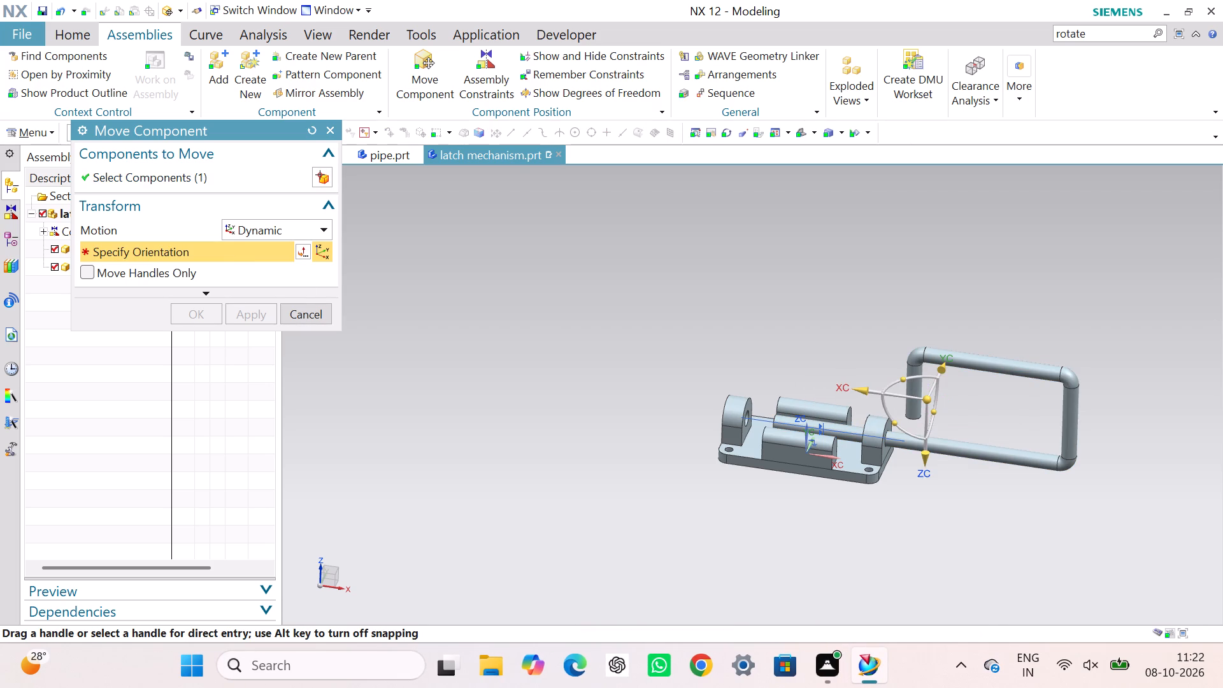
{"action": "left_click", "coordinate": [863, 391]}
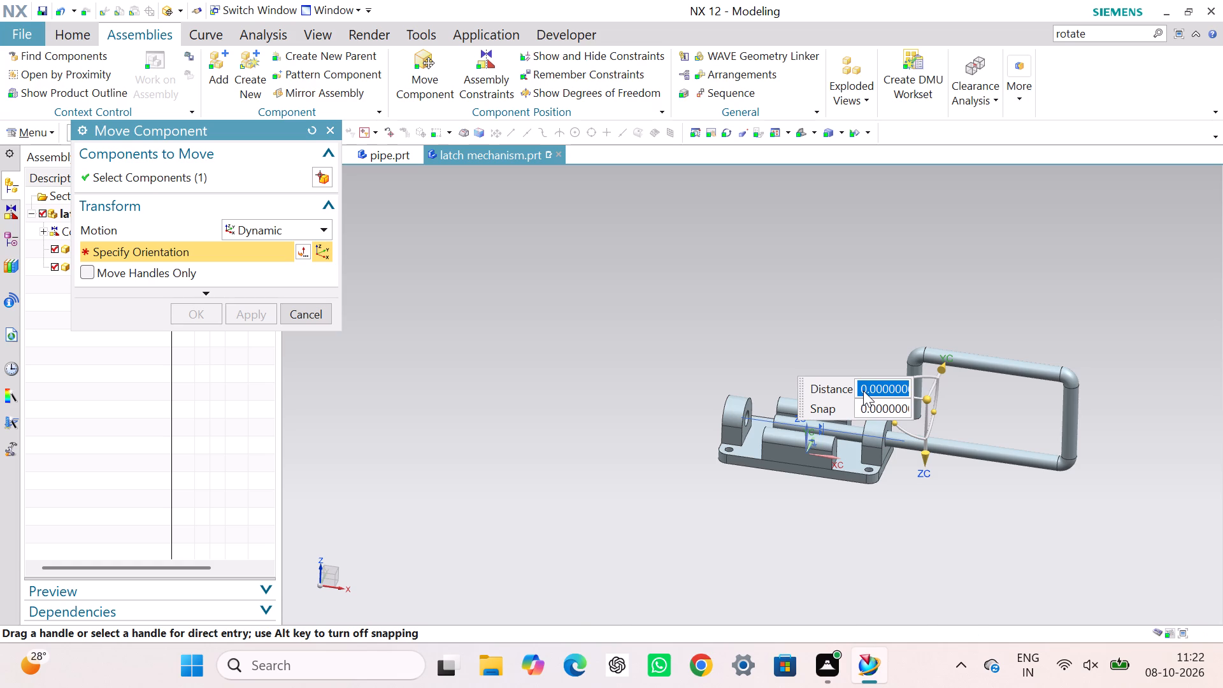
{"action": "left_click_drag", "start_coordinate": [1075, 418], "coordinate": [909, 405]}
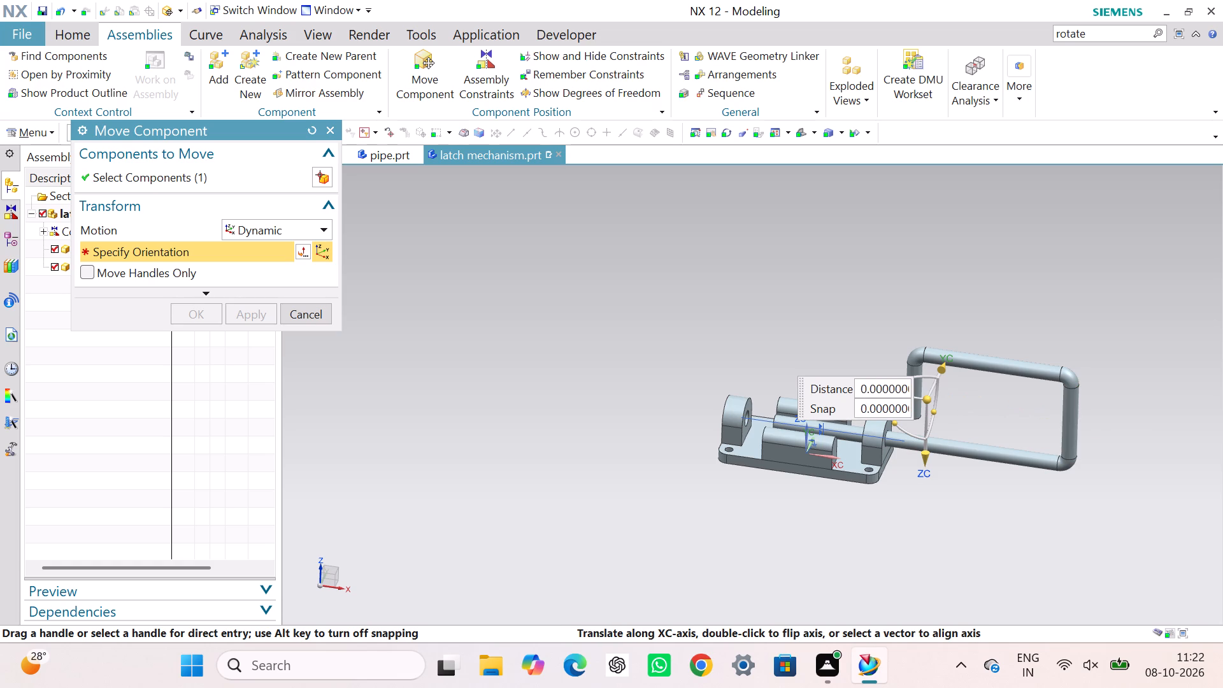
{"action": "left_click_drag", "start_coordinate": [825, 366], "coordinate": [703, 356]}
{"action": "left_click", "coordinate": [806, 376]}
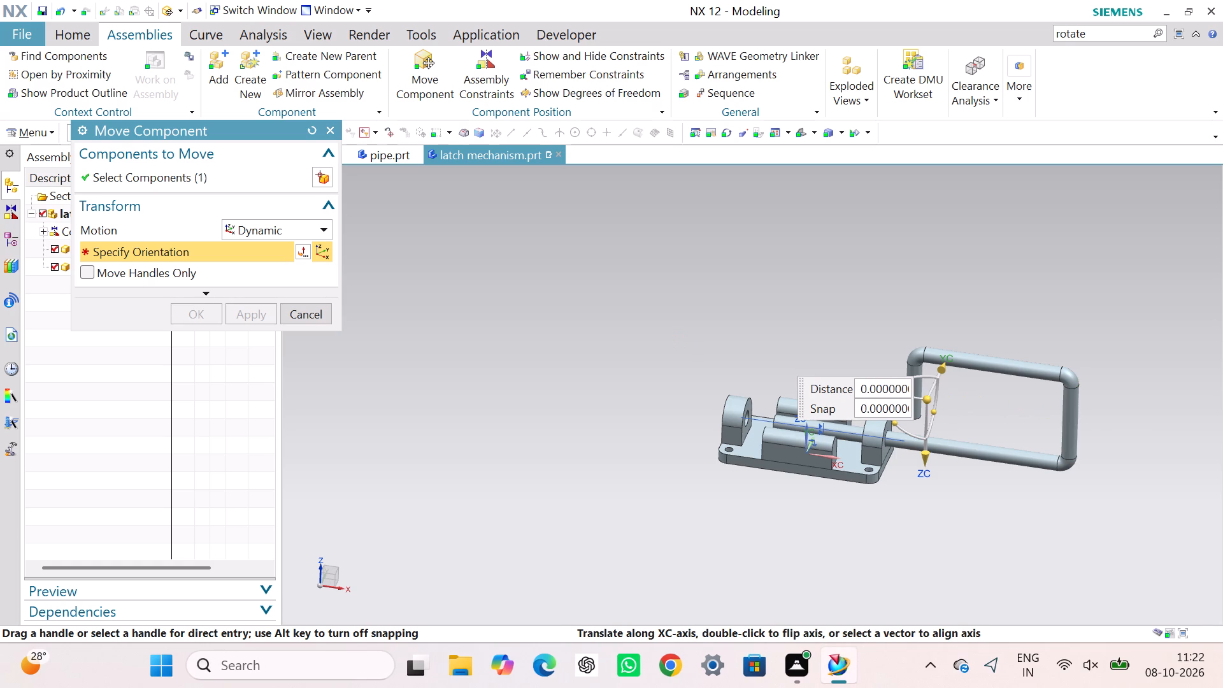
{"action": "left_click", "coordinate": [924, 354]}
{"action": "left_click", "coordinate": [945, 375]}
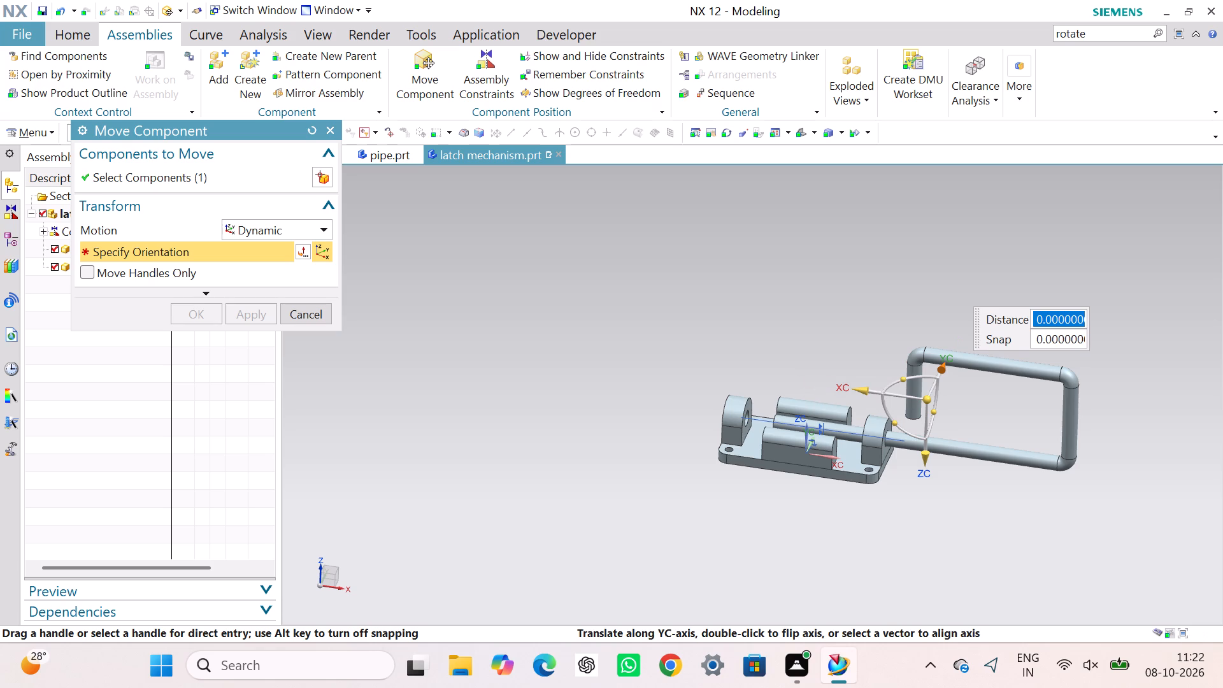
{"action": "left_click", "coordinate": [866, 392]}
{"action": "left_click_drag", "start_coordinate": [866, 392], "coordinate": [837, 391]}
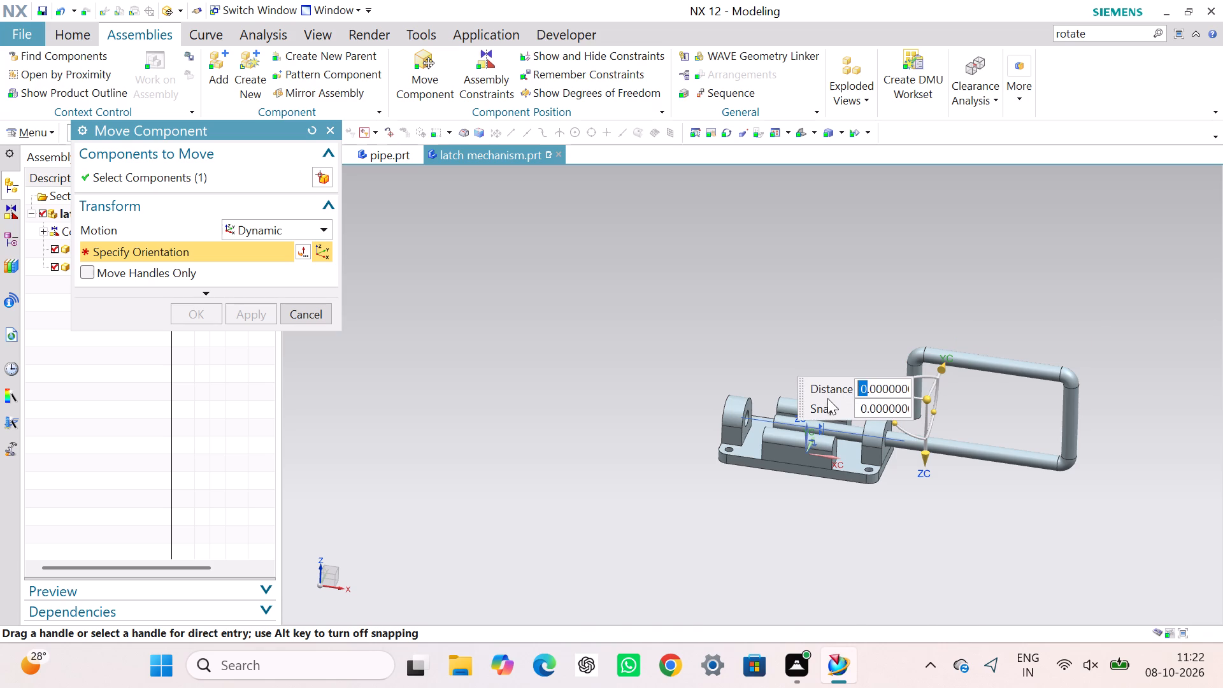
{"action": "left_click", "coordinate": [719, 350]}
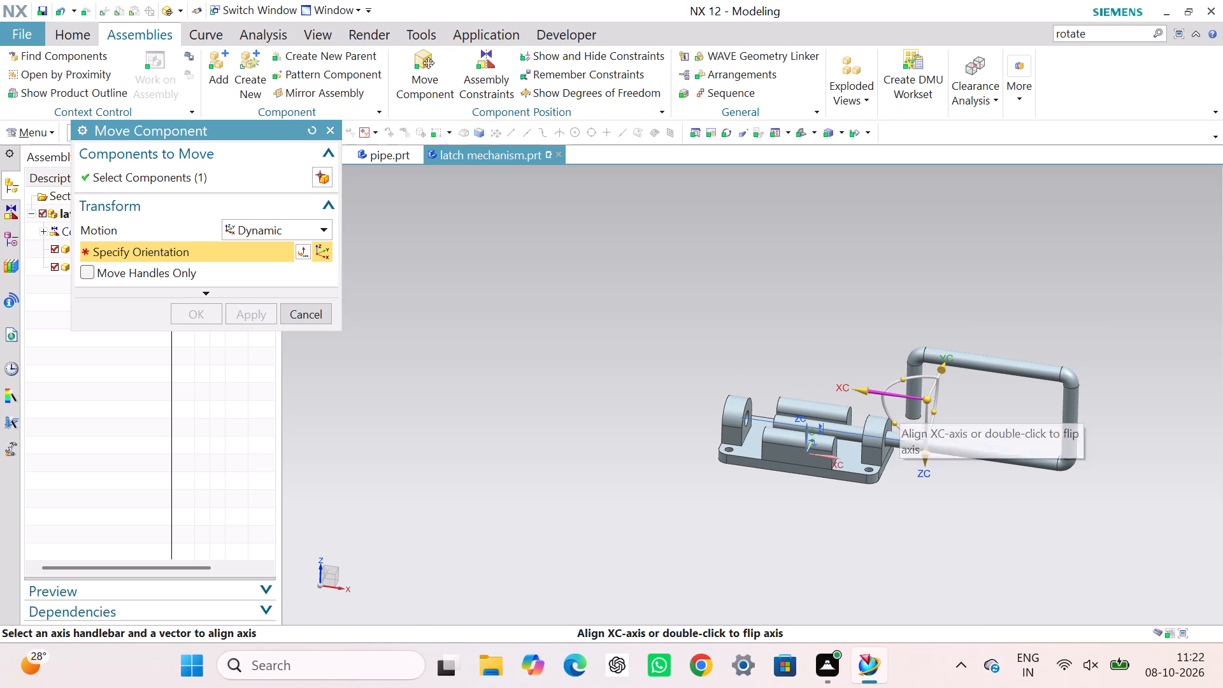
{"action": "left_click_drag", "start_coordinate": [899, 401], "coordinate": [764, 378]}
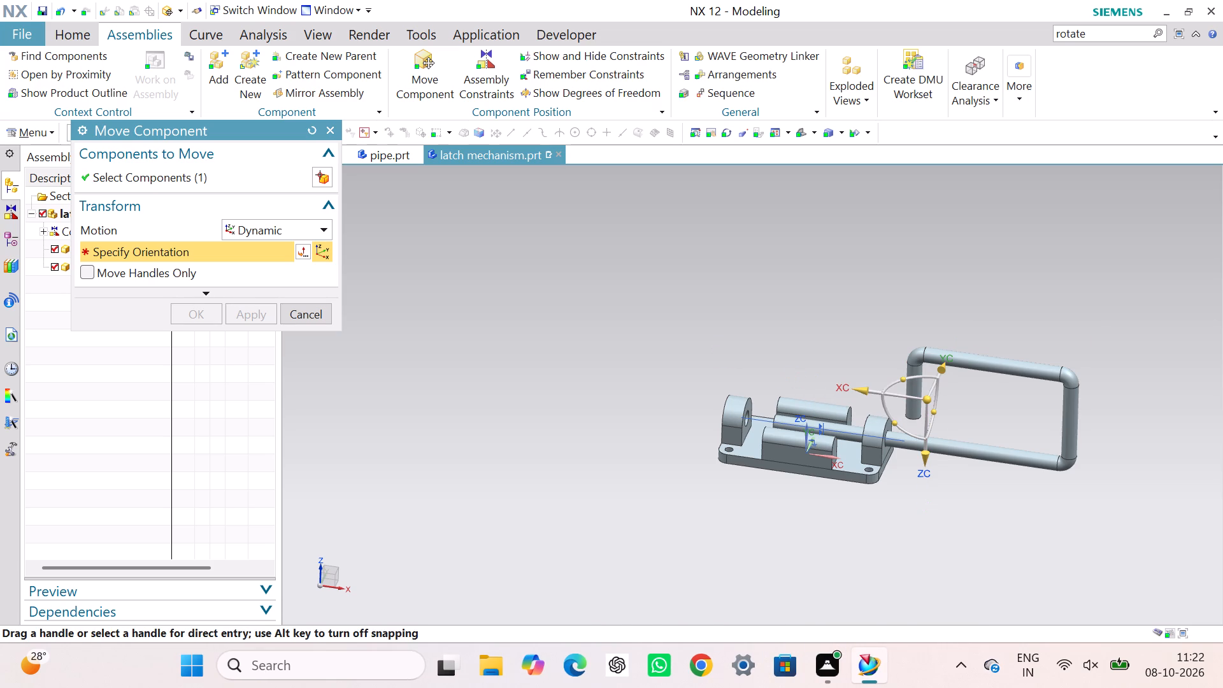
{"action": "scroll", "coordinate": [915, 396], "scroll_direction": "up", "scroll_amount": 3}
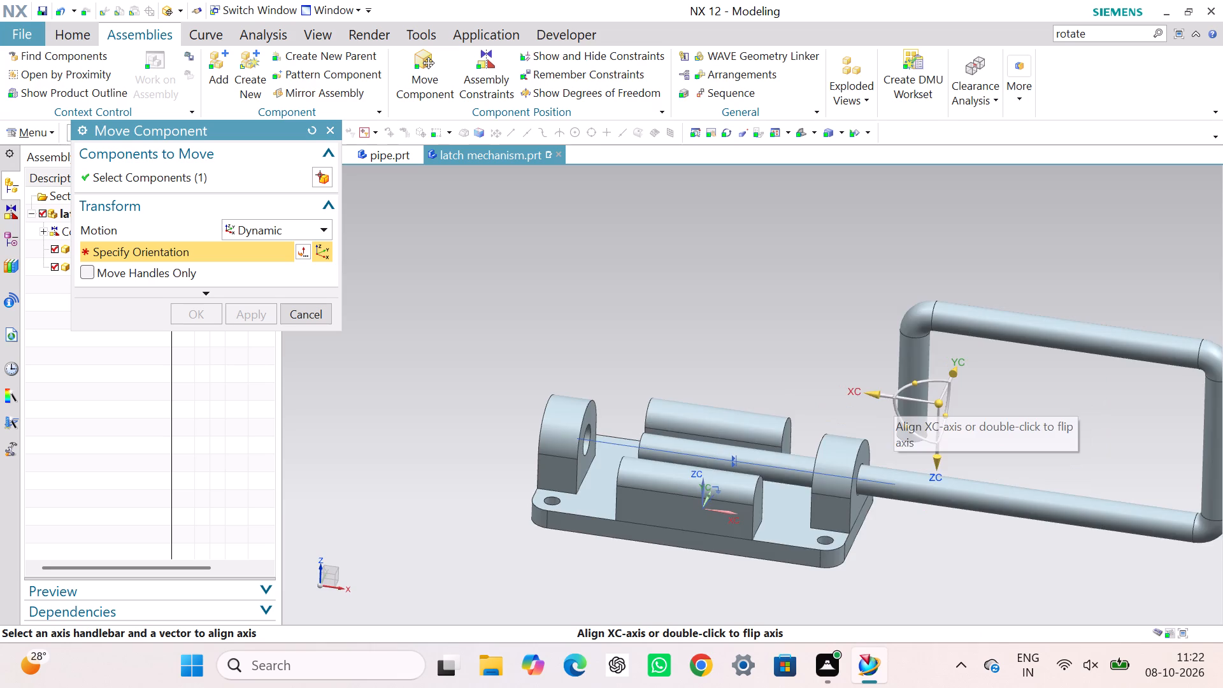
{"action": "scroll", "coordinate": [915, 396], "scroll_direction": "up", "scroll_amount": 8}
{"action": "left_click", "coordinate": [1016, 438]}
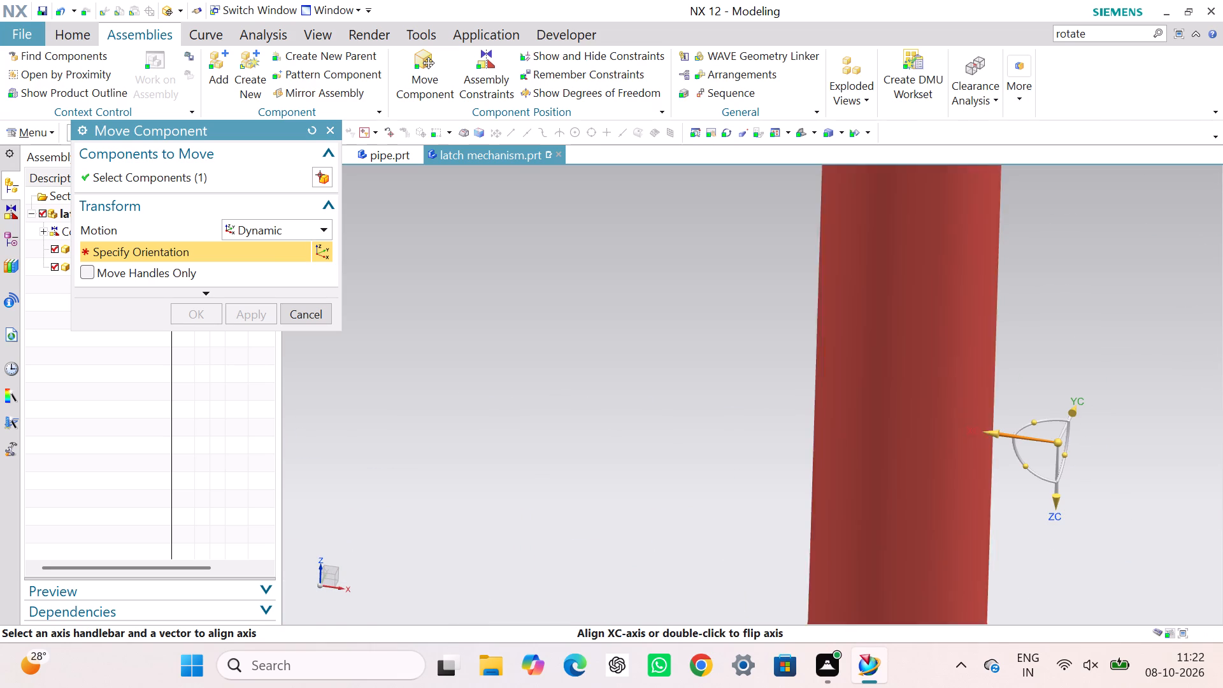
{"action": "left_click_drag", "start_coordinate": [989, 435], "coordinate": [637, 438]}
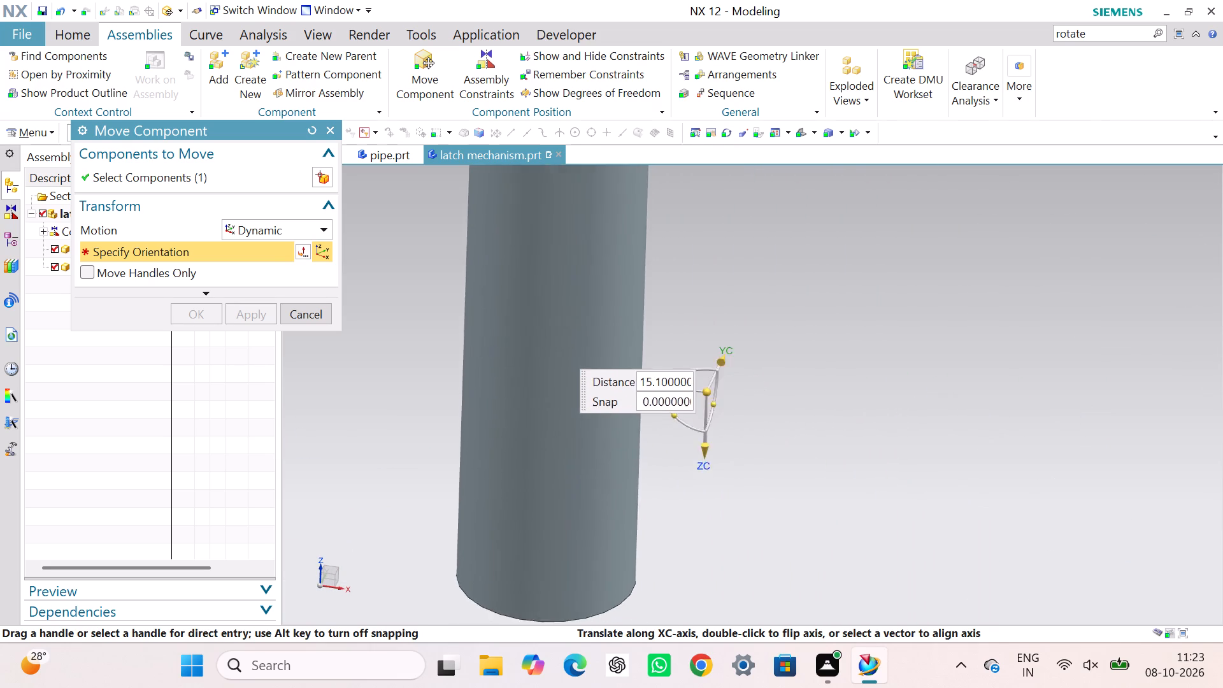
{"action": "left_click_drag", "start_coordinate": [637, 438], "coordinate": [552, 440]}
Slide the pipe back and forth through both lugs, leave its move origin at about X -18.7, Z -24.3, and accept the move.
{"action": "scroll", "coordinate": [552, 440], "scroll_direction": "down", "scroll_amount": 12}
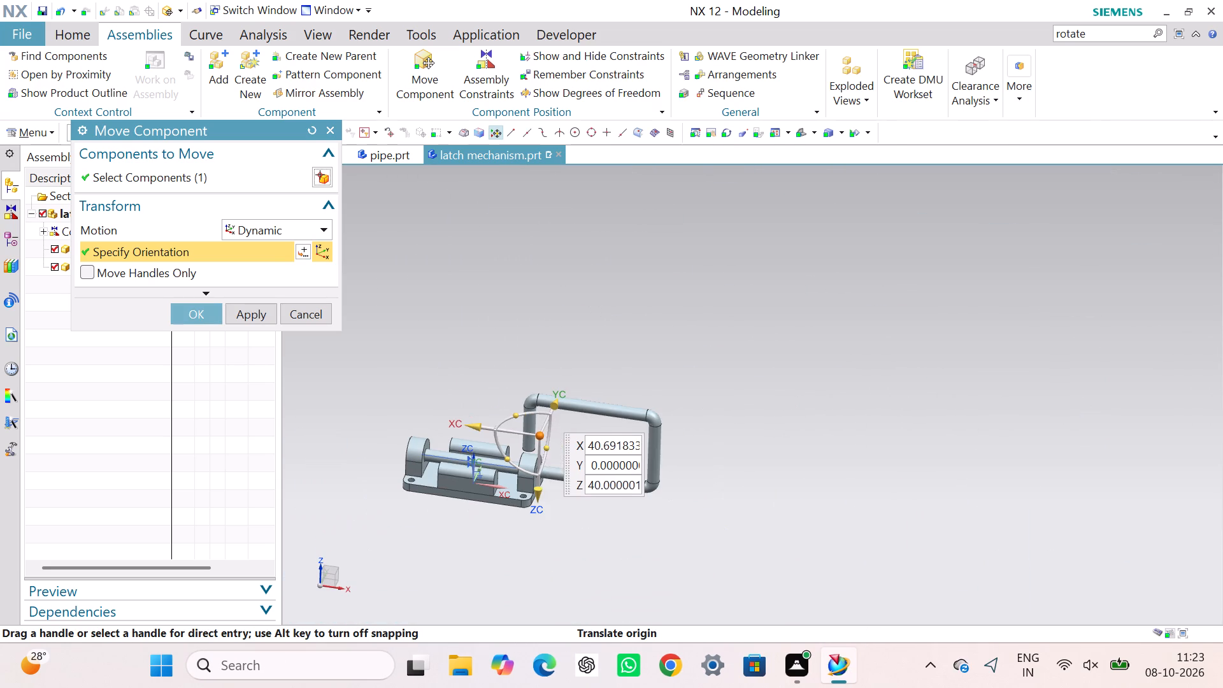
{"action": "left_click_drag", "start_coordinate": [482, 430], "coordinate": [441, 429]}
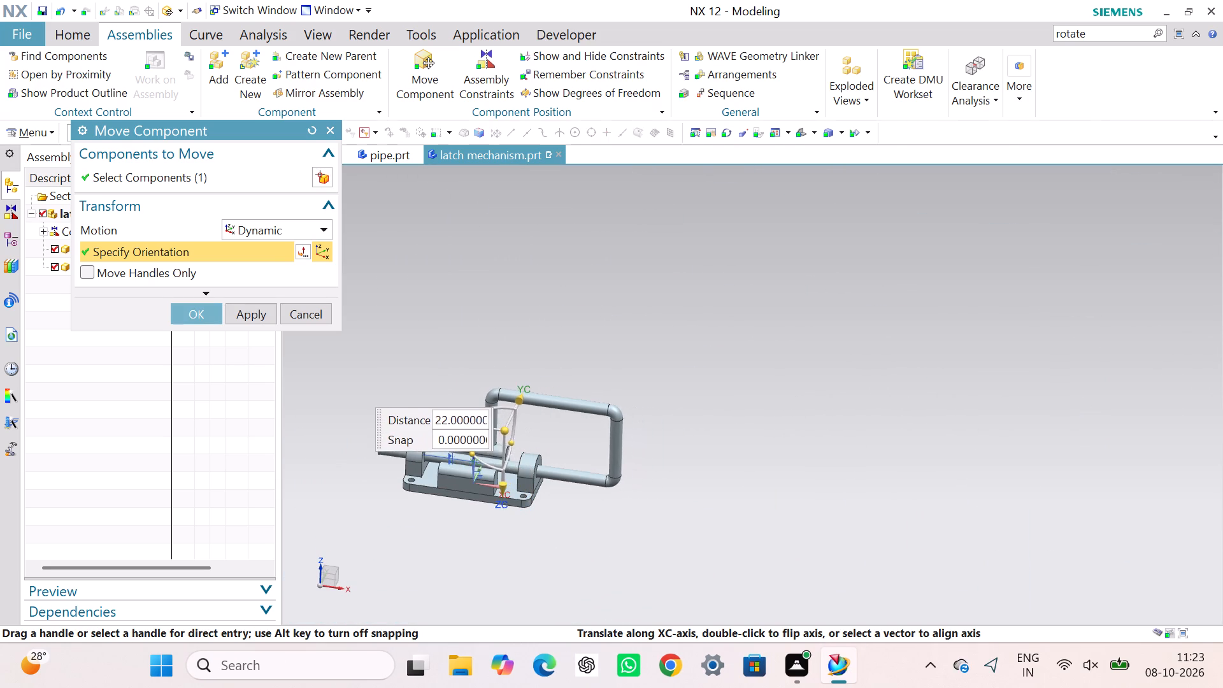
{"action": "left_click_drag", "start_coordinate": [441, 429], "coordinate": [399, 423]}
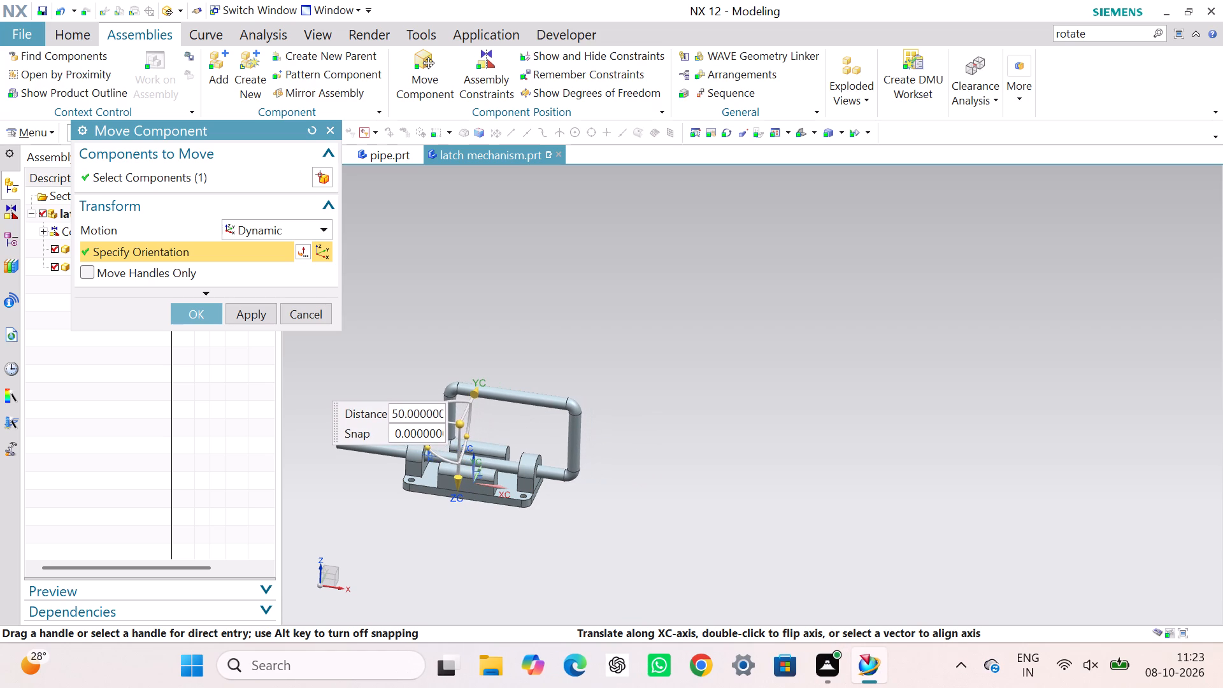
{"action": "left_click_drag", "start_coordinate": [399, 423], "coordinate": [401, 423]}
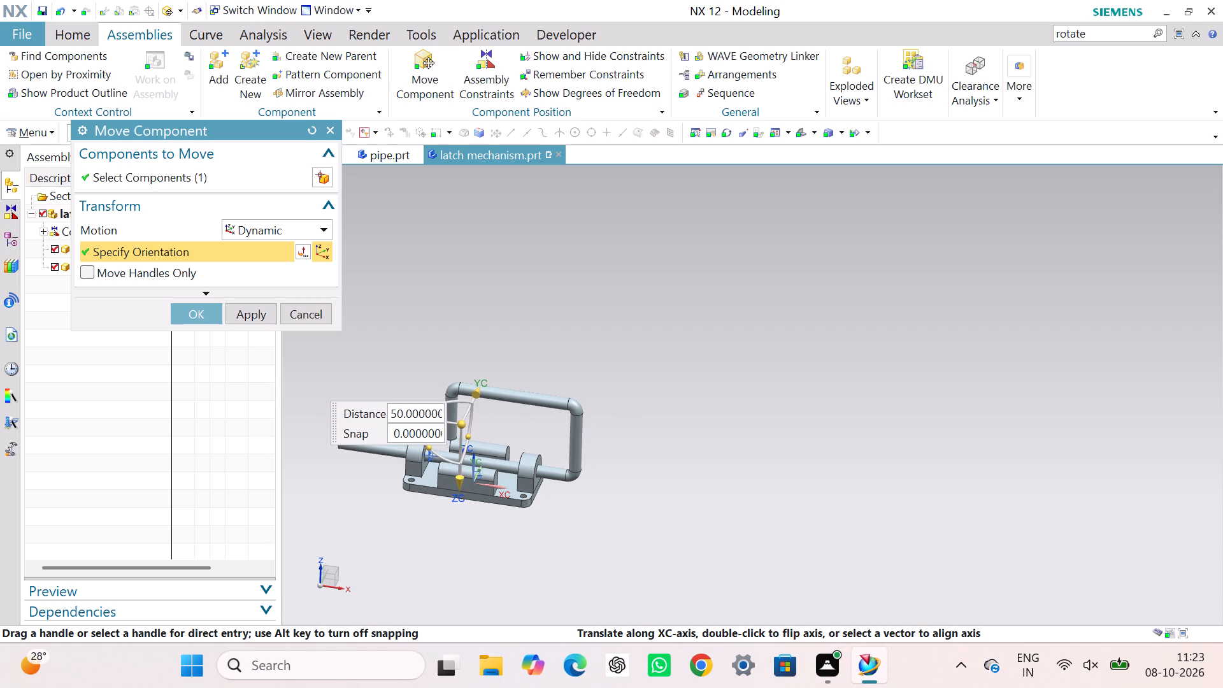
{"action": "left_click_drag", "start_coordinate": [401, 423], "coordinate": [401, 424]}
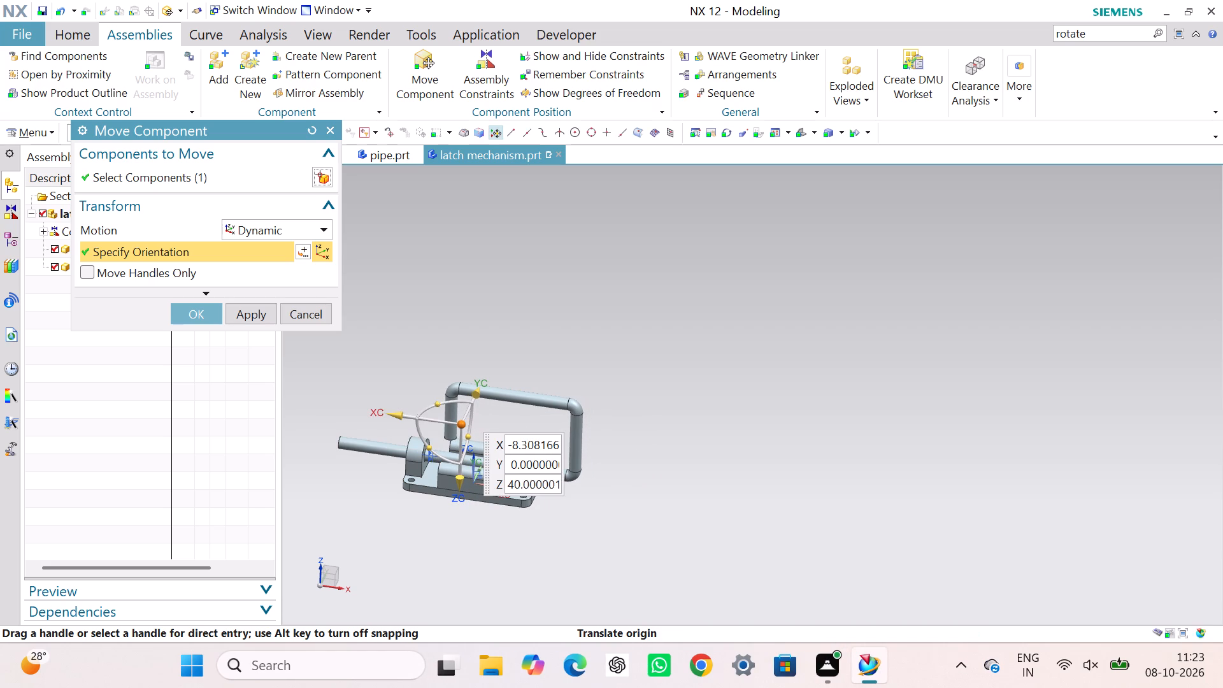
{"action": "left_click", "coordinate": [747, 459]}
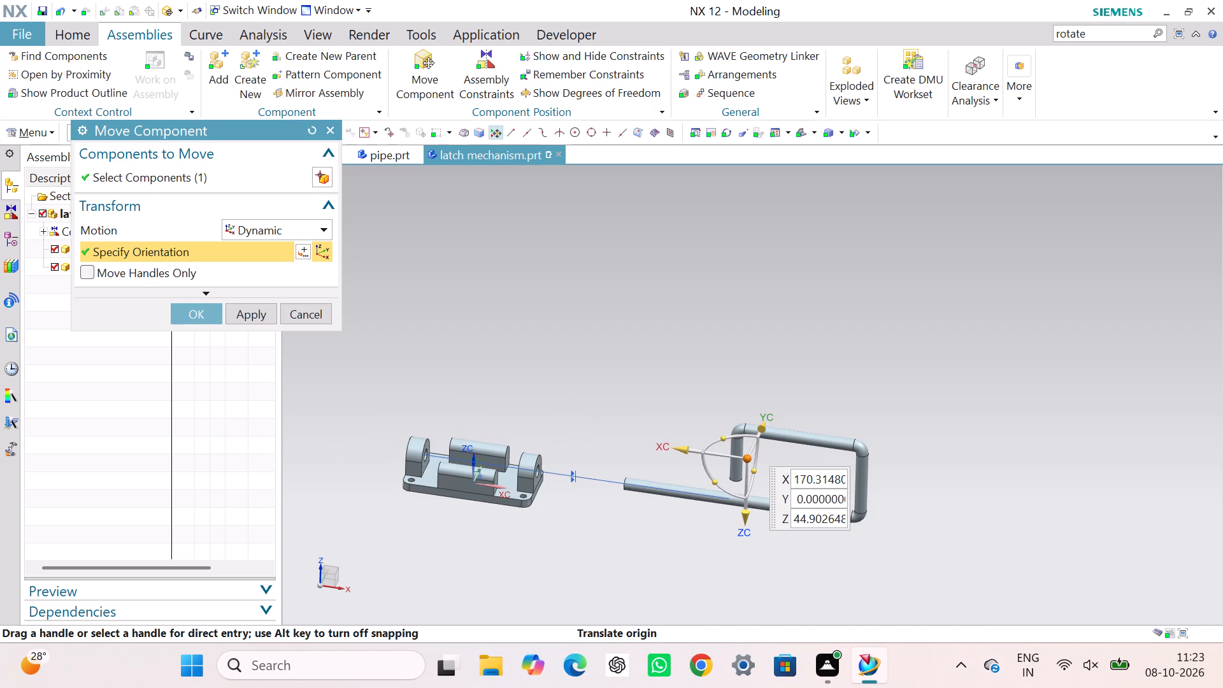
{"action": "left_click", "coordinate": [342, 406]}
{"action": "left_click", "coordinate": [502, 479]}
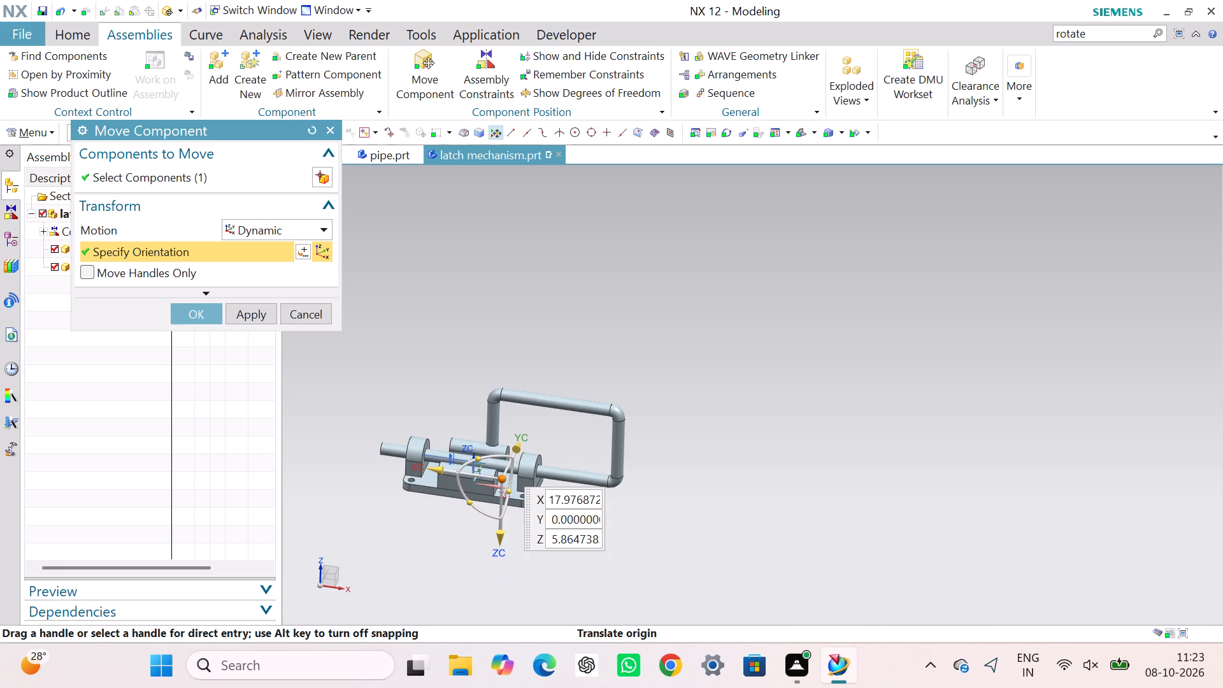
{"action": "left_click", "coordinate": [442, 513]}
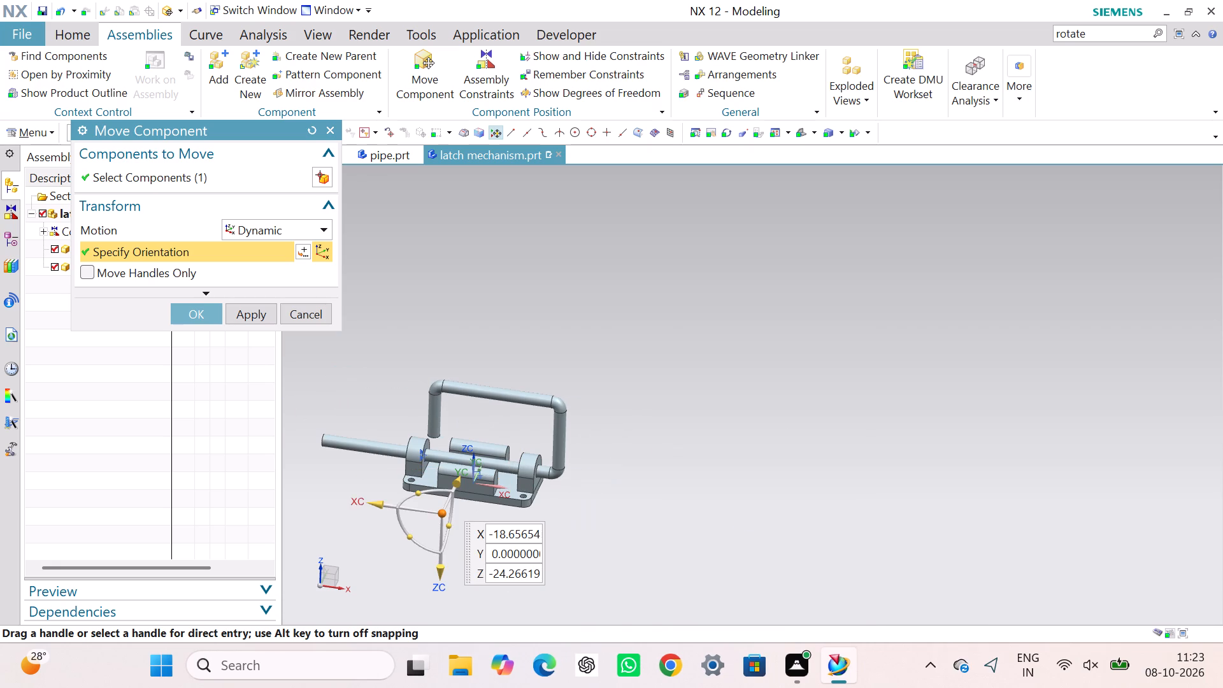
{"action": "left_click", "coordinate": [199, 317]}
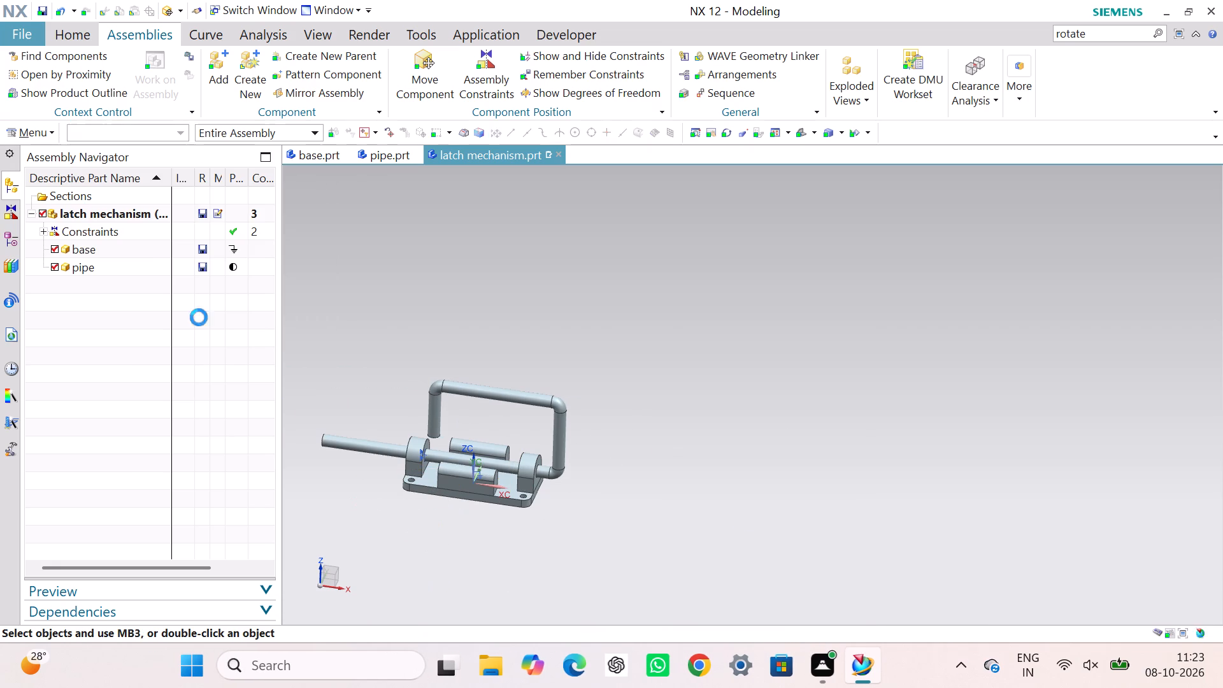
Show the pipe's degrees of freedom to examine which motions remain.
{"action": "left_click", "coordinate": [750, 384]}
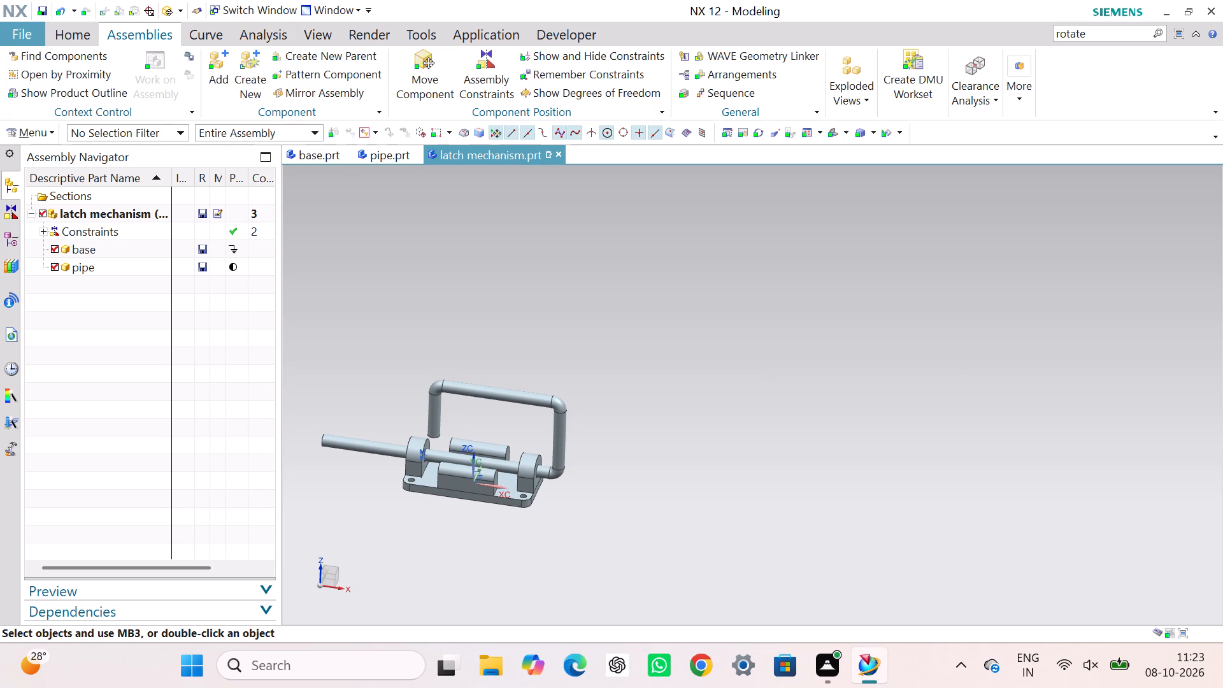
{"action": "right_click", "coordinate": [563, 439]}
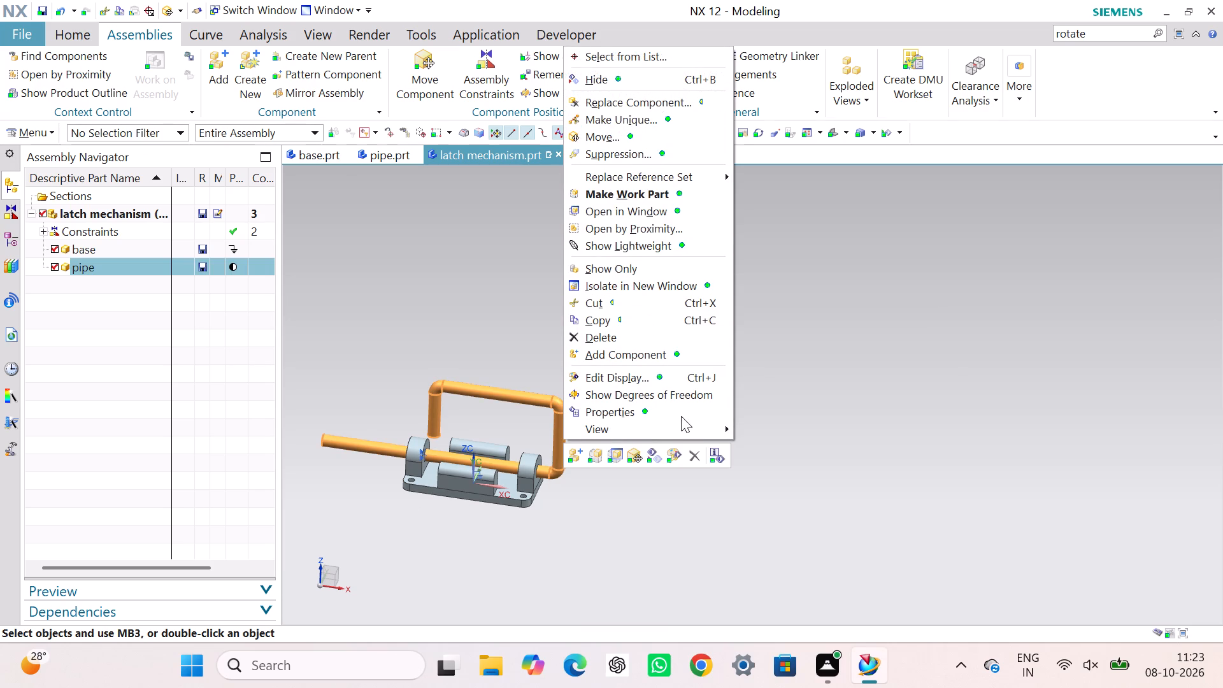
{"action": "left_click", "coordinate": [688, 393]}
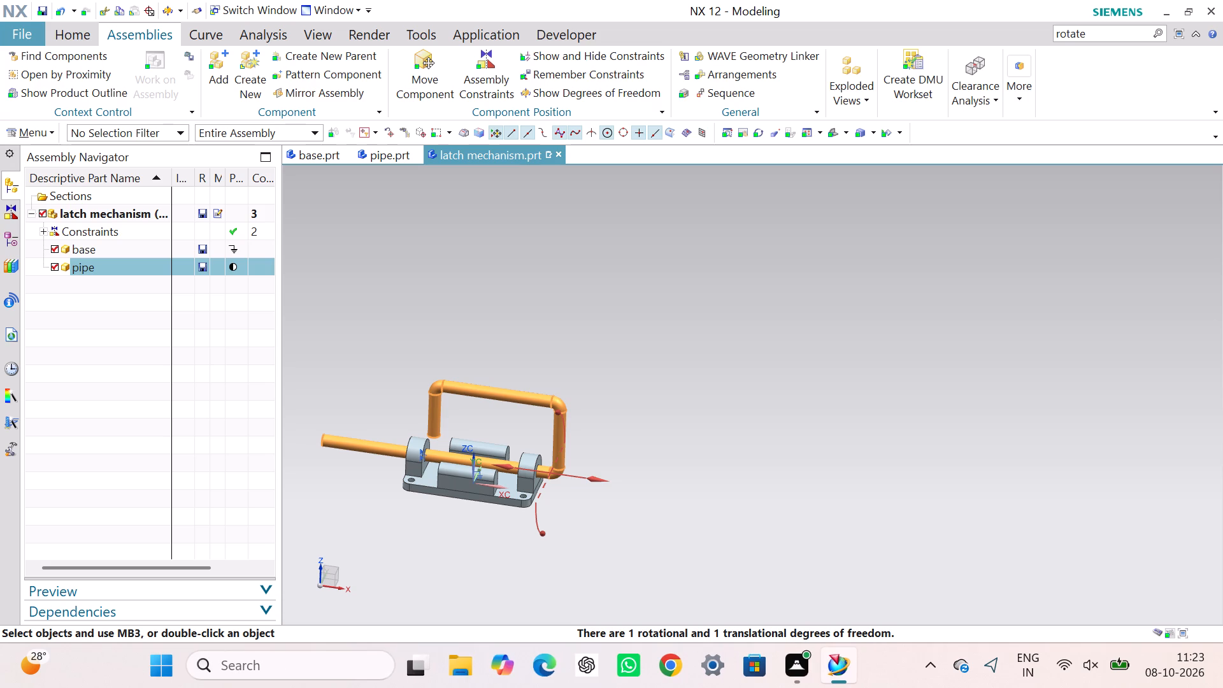
{"action": "left_click", "coordinate": [1009, 346]}
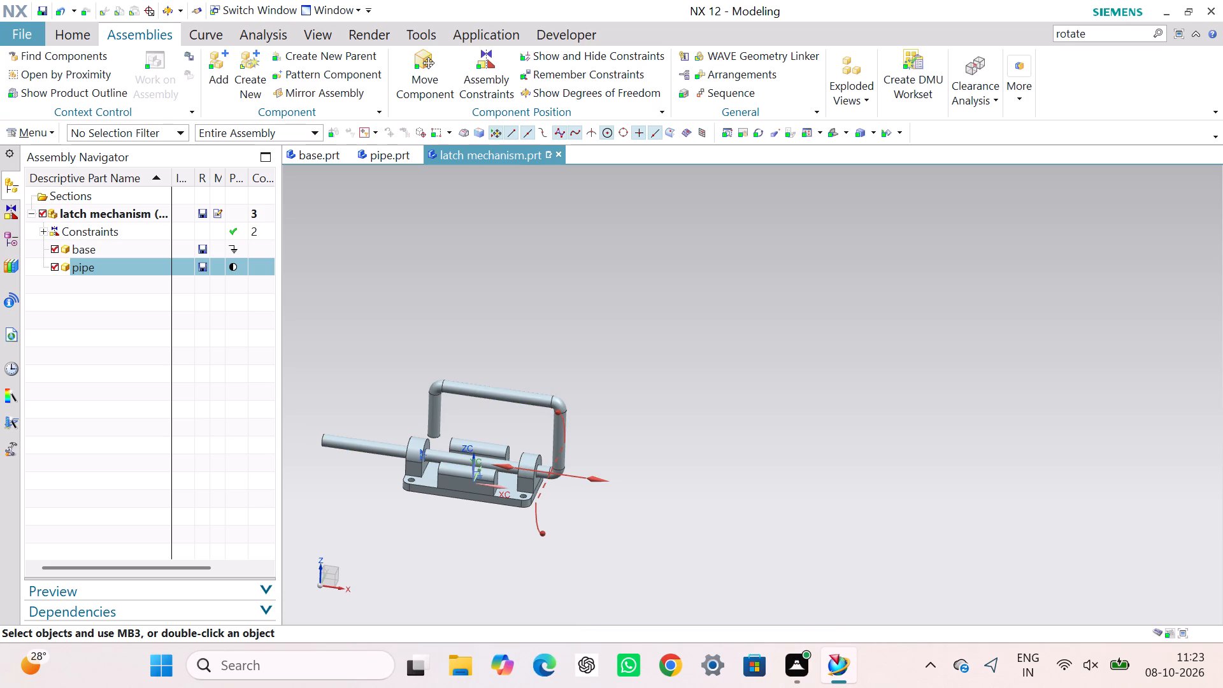
{"action": "left_click", "coordinate": [689, 422]}
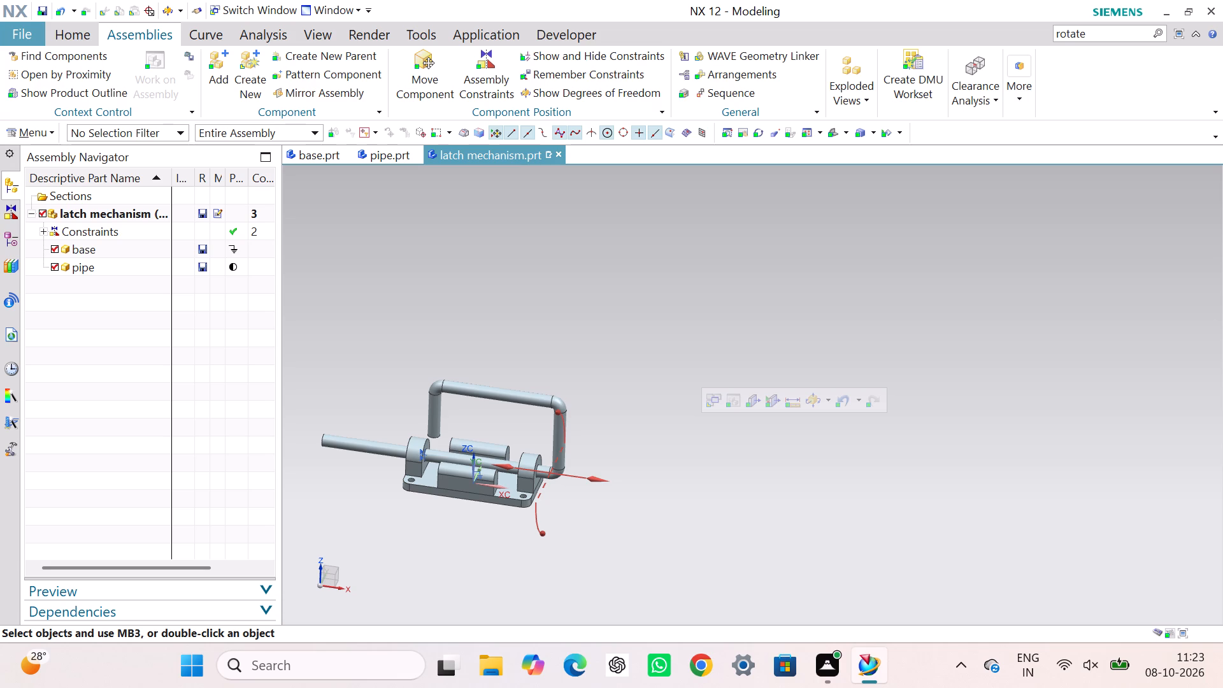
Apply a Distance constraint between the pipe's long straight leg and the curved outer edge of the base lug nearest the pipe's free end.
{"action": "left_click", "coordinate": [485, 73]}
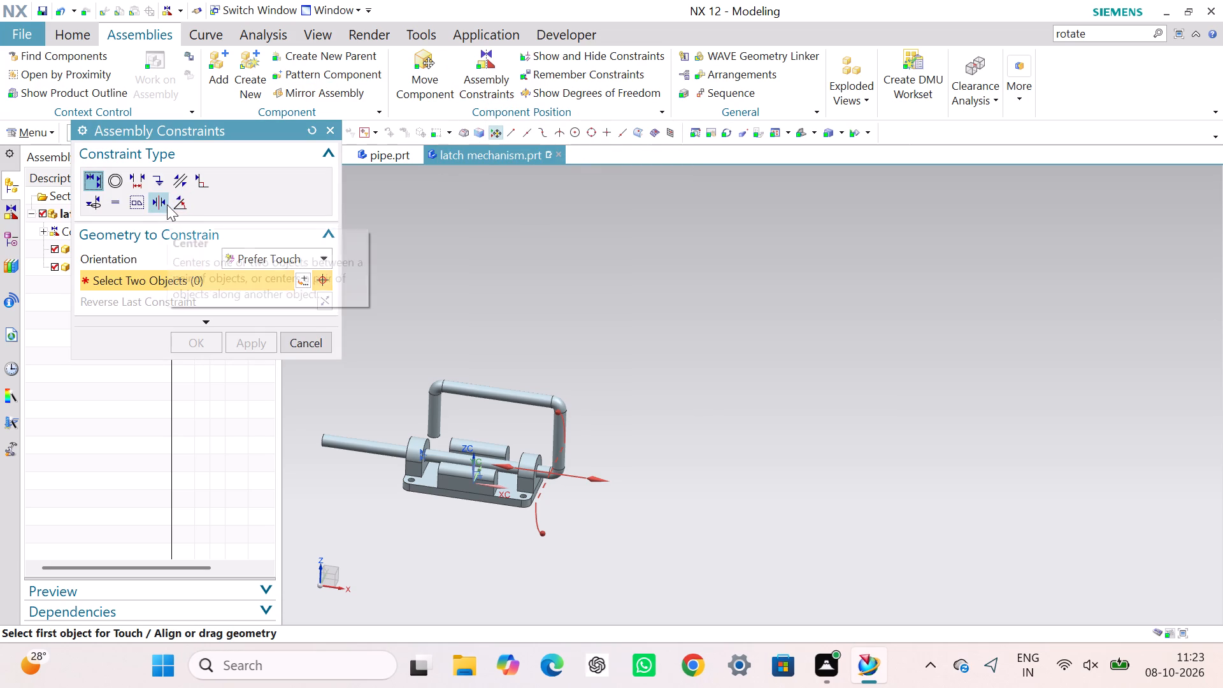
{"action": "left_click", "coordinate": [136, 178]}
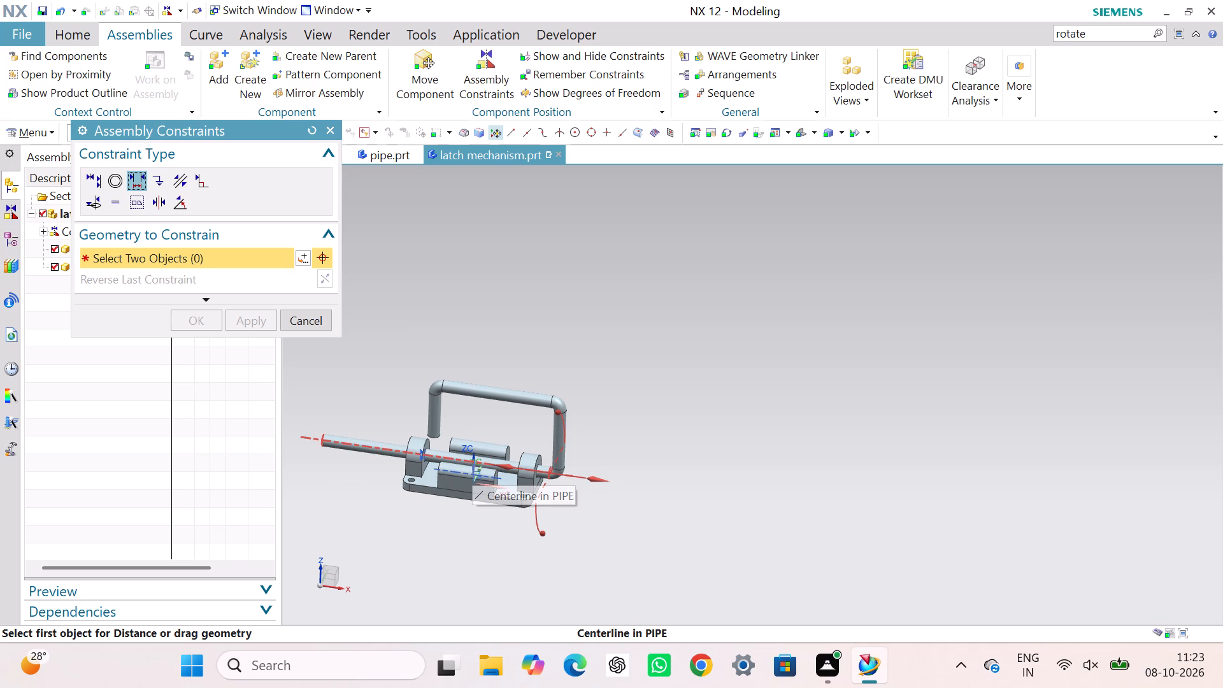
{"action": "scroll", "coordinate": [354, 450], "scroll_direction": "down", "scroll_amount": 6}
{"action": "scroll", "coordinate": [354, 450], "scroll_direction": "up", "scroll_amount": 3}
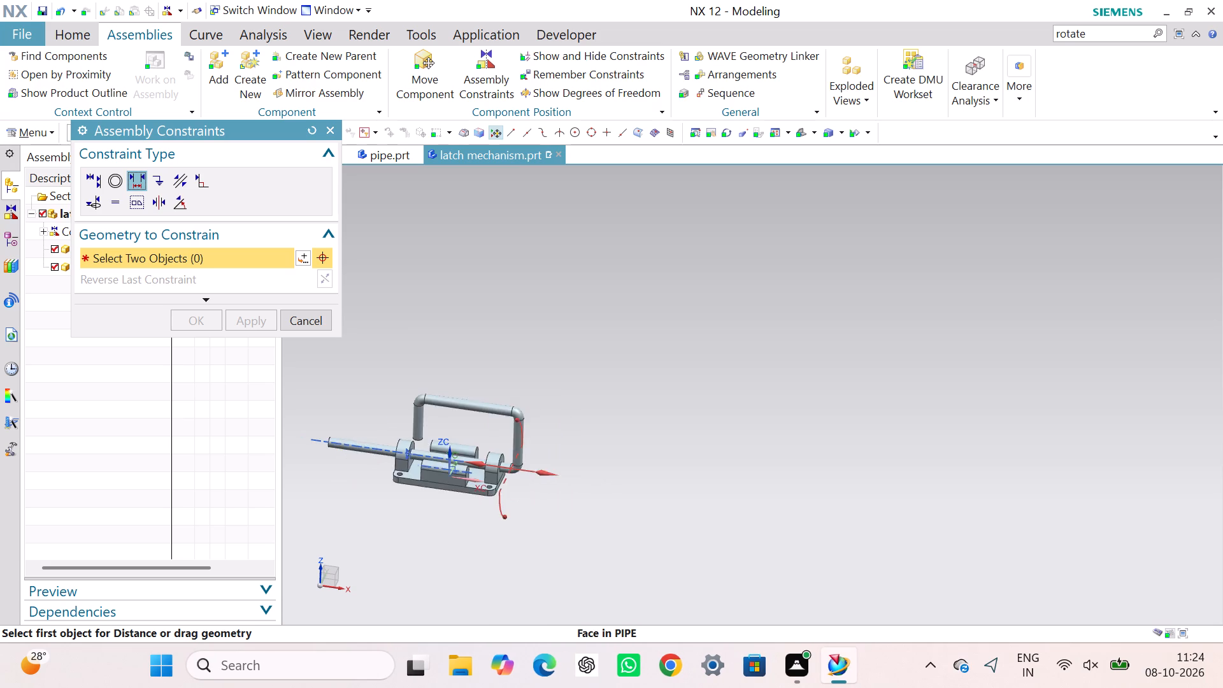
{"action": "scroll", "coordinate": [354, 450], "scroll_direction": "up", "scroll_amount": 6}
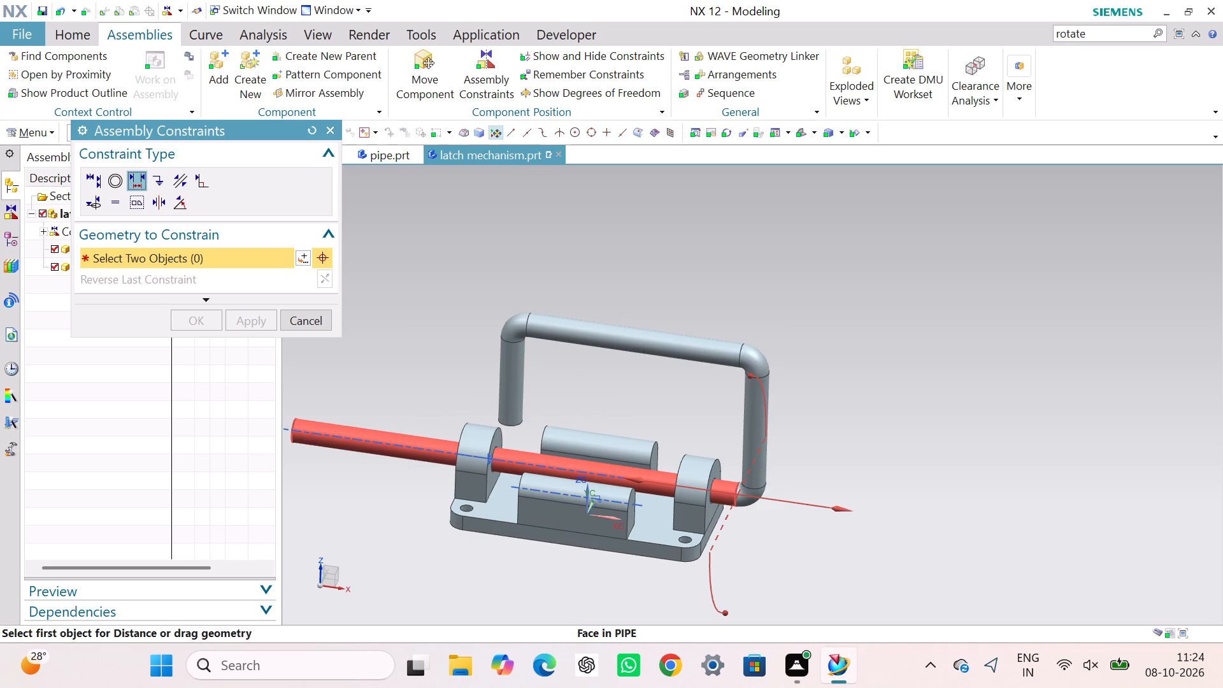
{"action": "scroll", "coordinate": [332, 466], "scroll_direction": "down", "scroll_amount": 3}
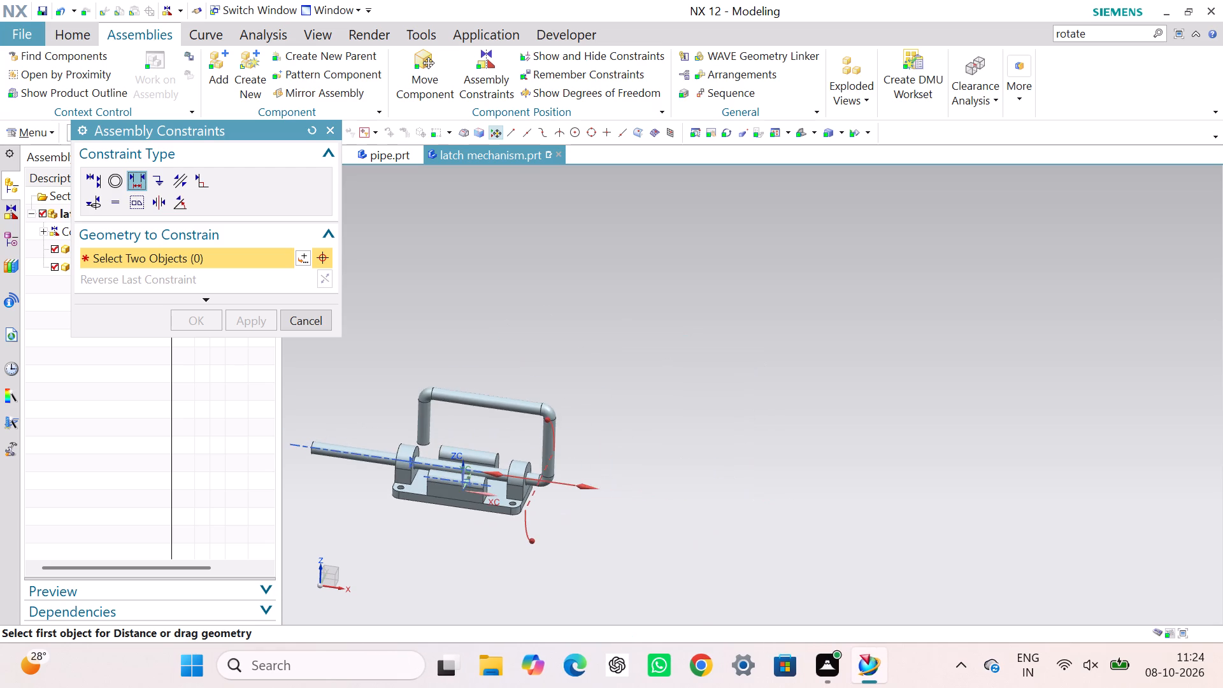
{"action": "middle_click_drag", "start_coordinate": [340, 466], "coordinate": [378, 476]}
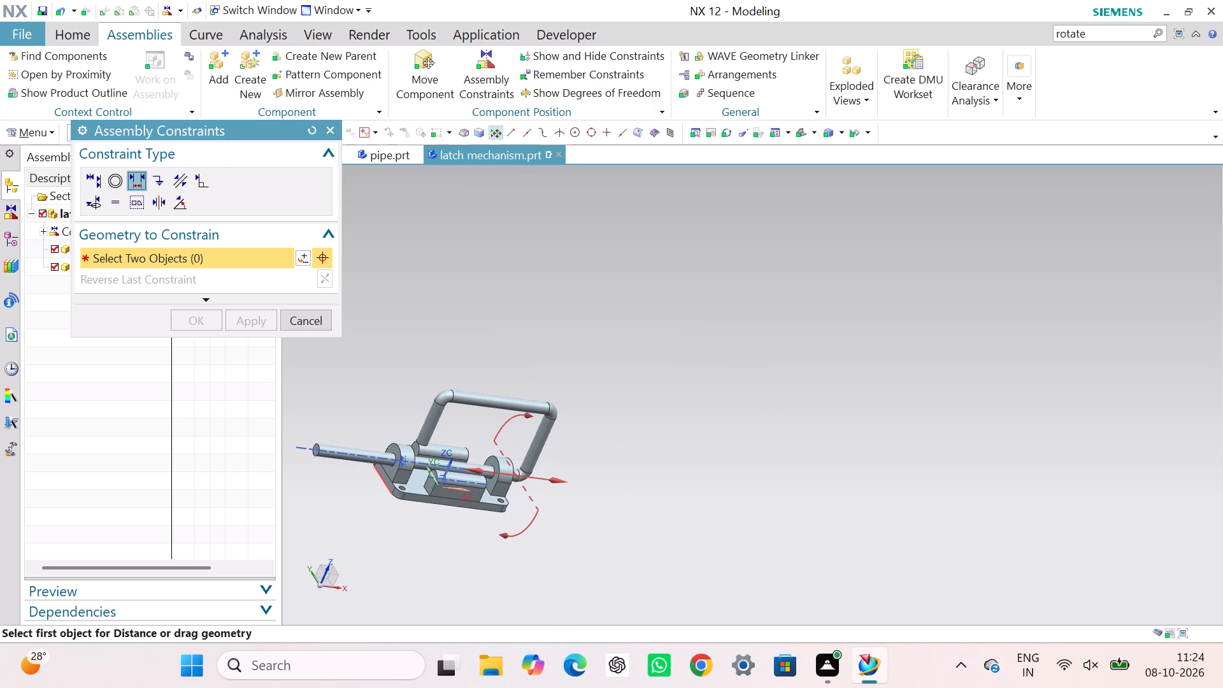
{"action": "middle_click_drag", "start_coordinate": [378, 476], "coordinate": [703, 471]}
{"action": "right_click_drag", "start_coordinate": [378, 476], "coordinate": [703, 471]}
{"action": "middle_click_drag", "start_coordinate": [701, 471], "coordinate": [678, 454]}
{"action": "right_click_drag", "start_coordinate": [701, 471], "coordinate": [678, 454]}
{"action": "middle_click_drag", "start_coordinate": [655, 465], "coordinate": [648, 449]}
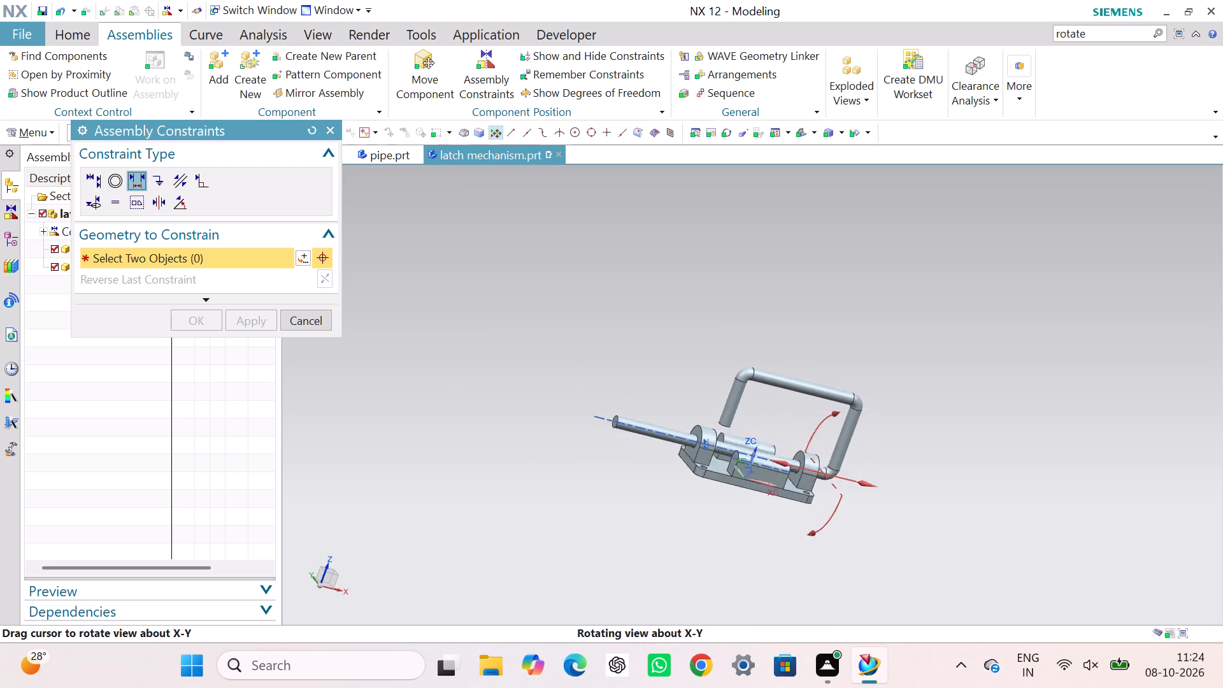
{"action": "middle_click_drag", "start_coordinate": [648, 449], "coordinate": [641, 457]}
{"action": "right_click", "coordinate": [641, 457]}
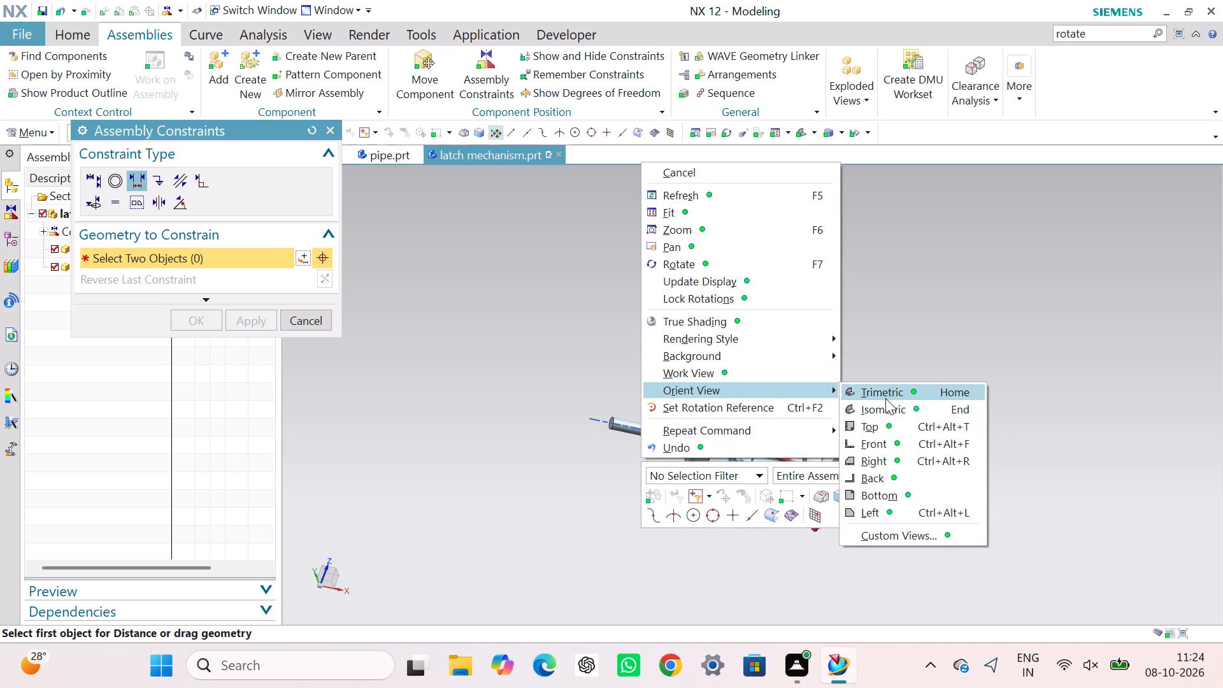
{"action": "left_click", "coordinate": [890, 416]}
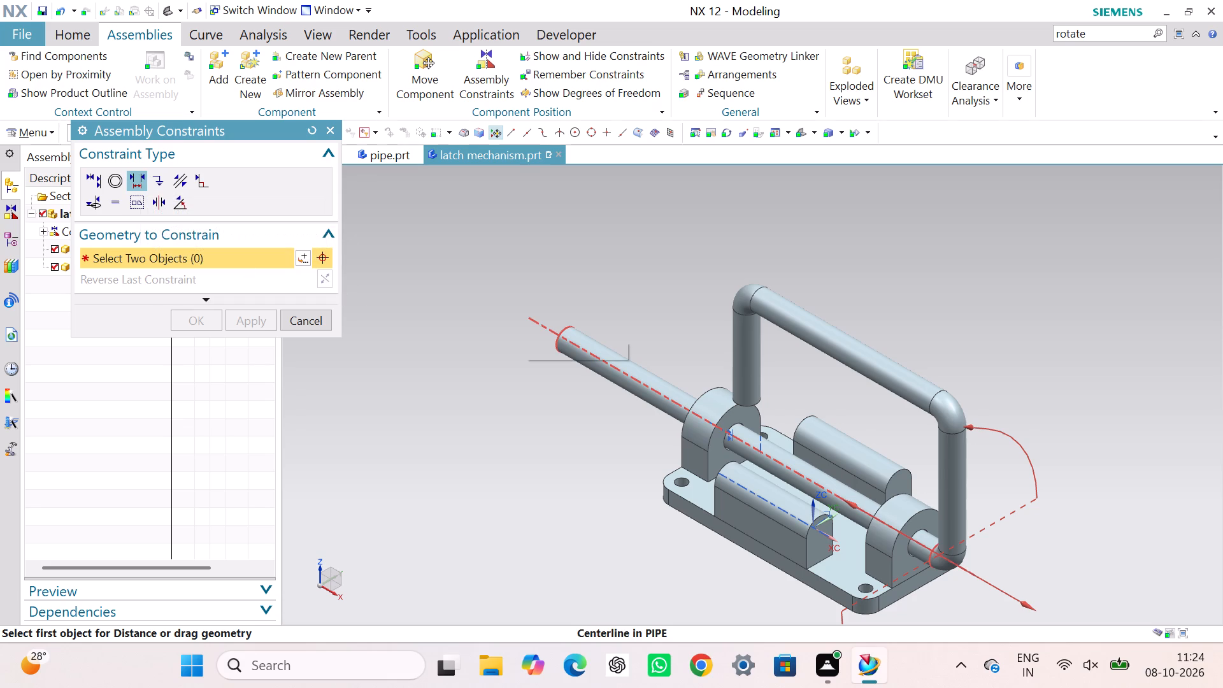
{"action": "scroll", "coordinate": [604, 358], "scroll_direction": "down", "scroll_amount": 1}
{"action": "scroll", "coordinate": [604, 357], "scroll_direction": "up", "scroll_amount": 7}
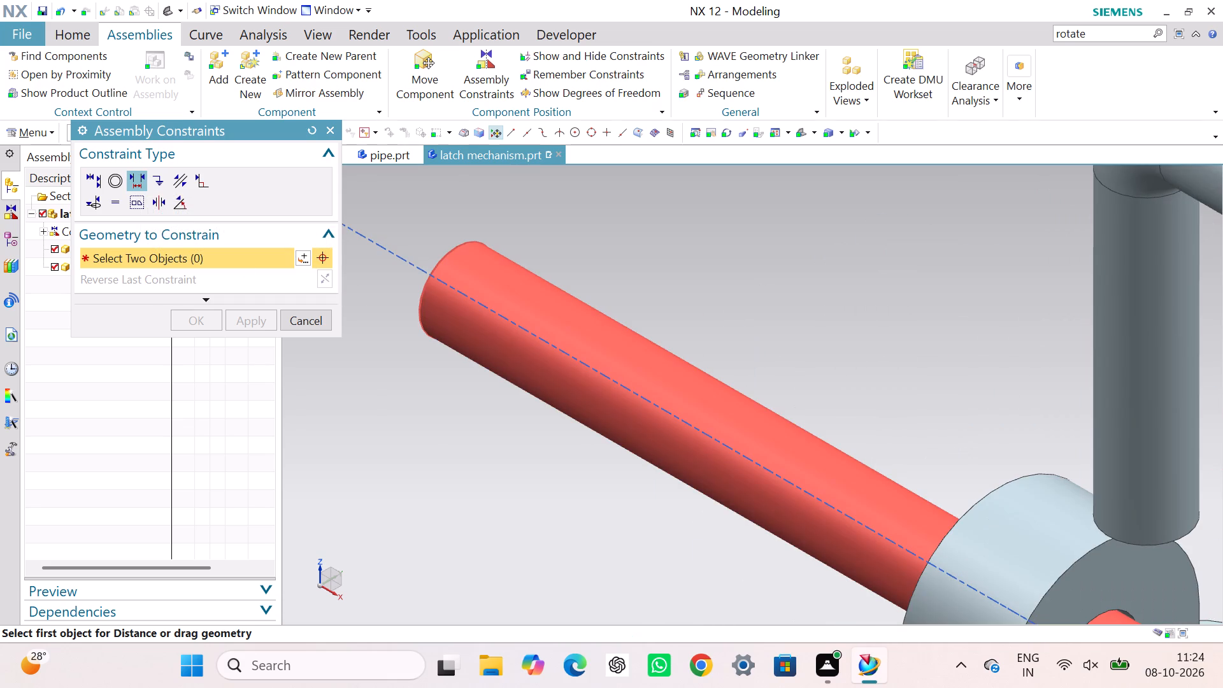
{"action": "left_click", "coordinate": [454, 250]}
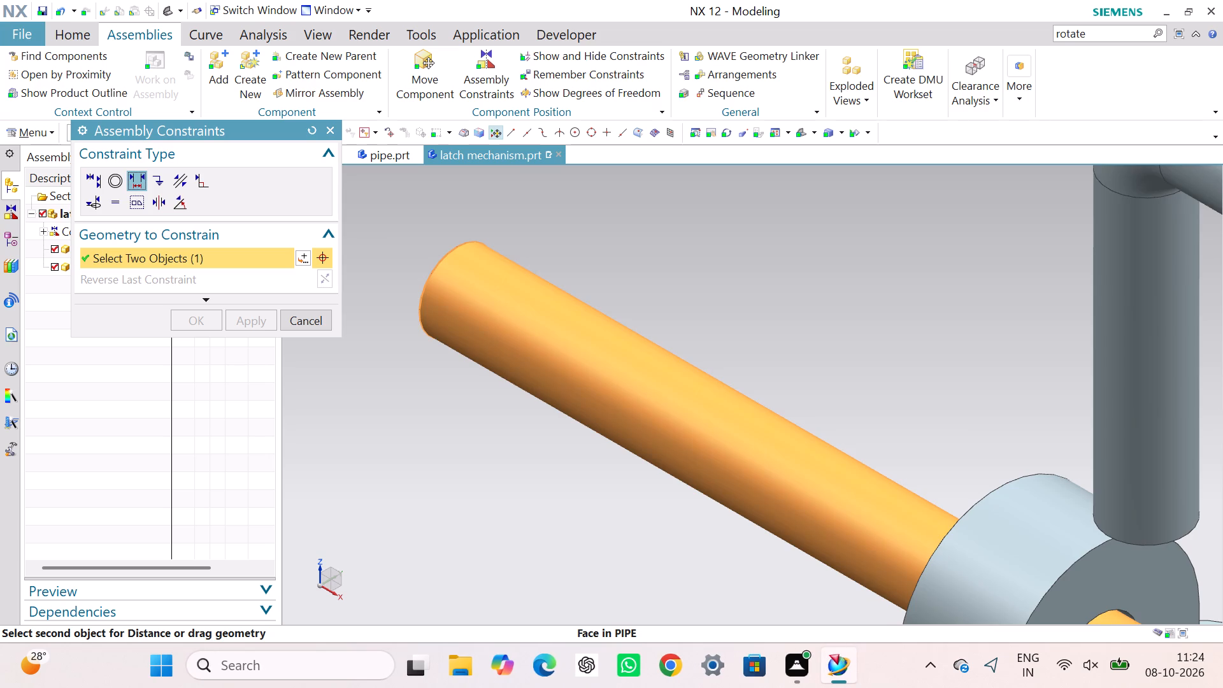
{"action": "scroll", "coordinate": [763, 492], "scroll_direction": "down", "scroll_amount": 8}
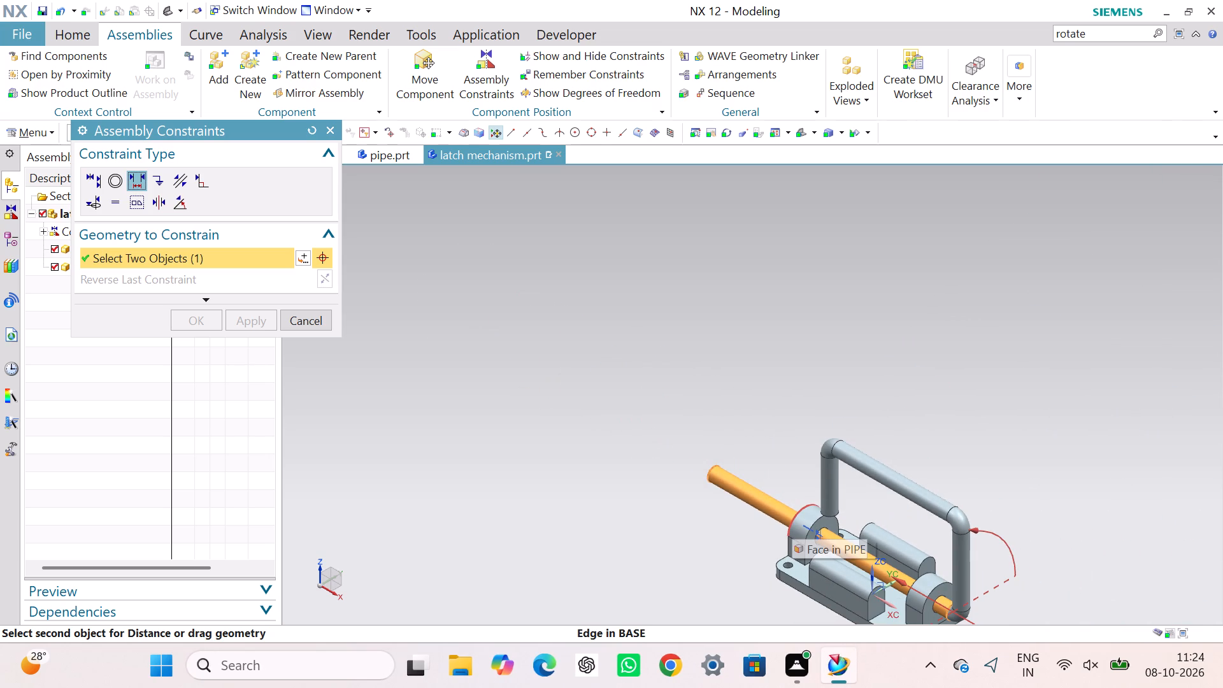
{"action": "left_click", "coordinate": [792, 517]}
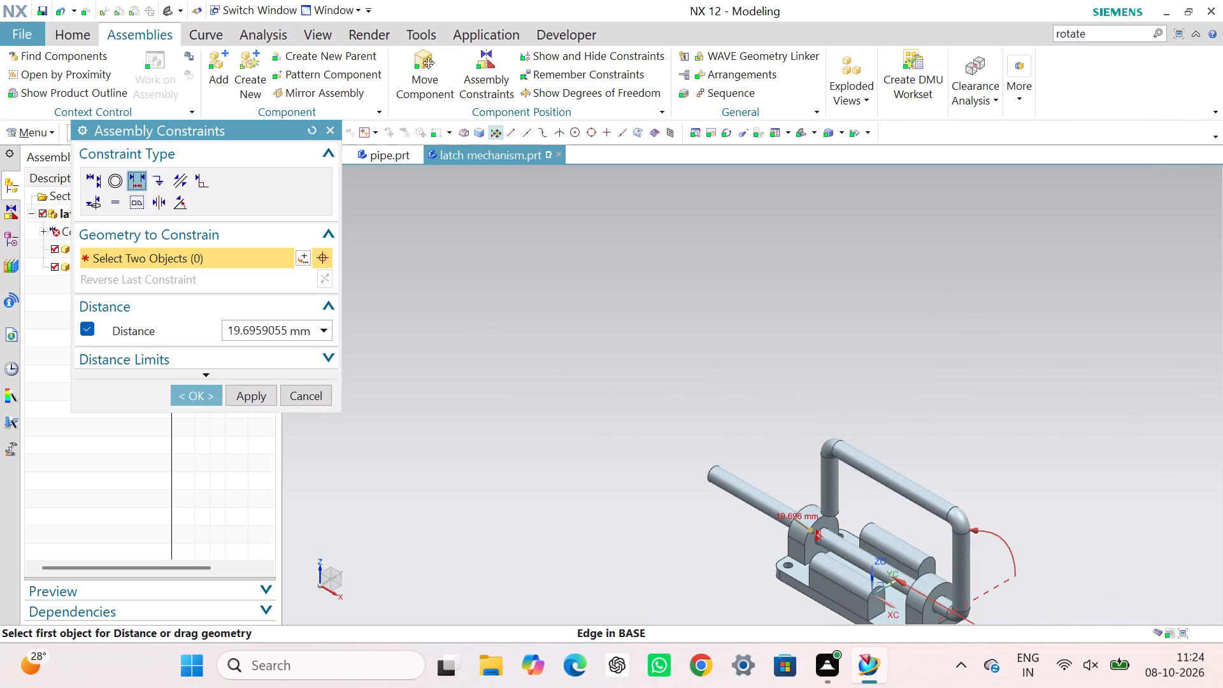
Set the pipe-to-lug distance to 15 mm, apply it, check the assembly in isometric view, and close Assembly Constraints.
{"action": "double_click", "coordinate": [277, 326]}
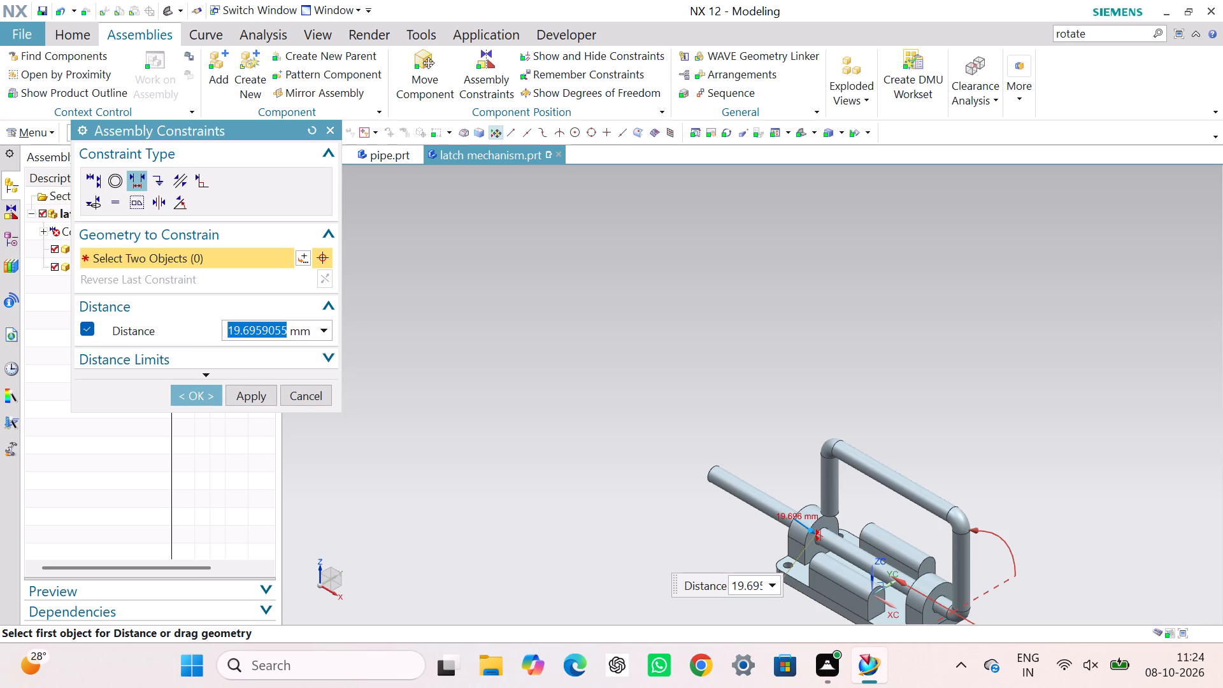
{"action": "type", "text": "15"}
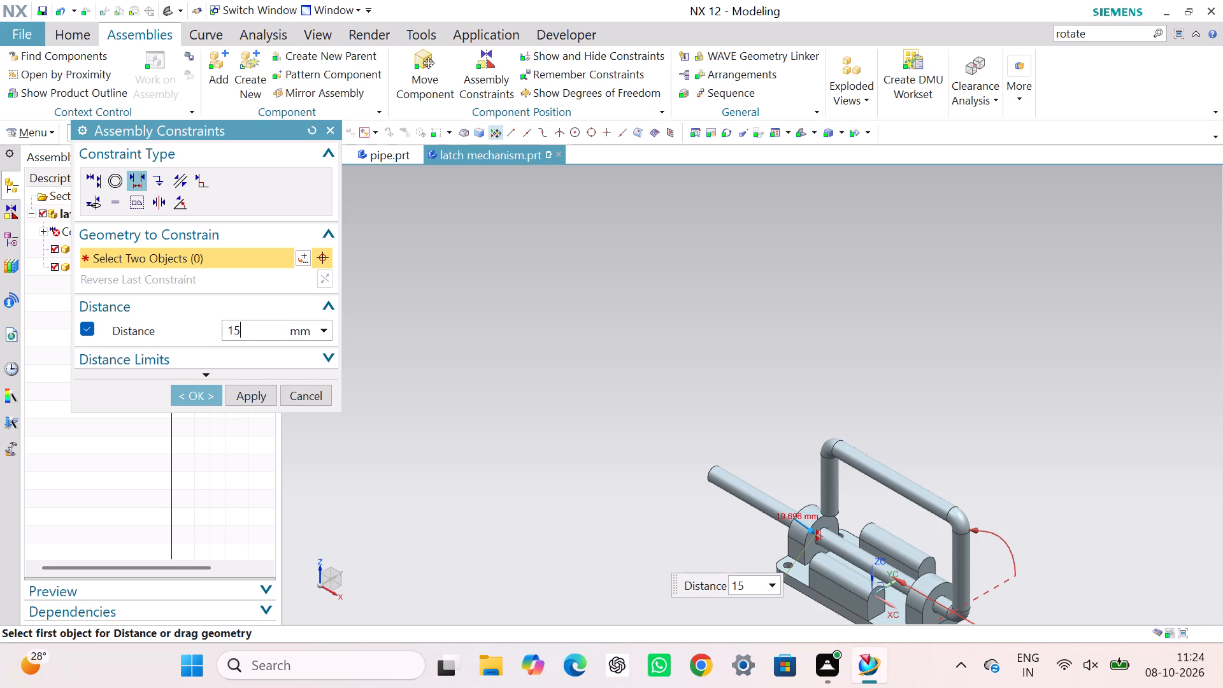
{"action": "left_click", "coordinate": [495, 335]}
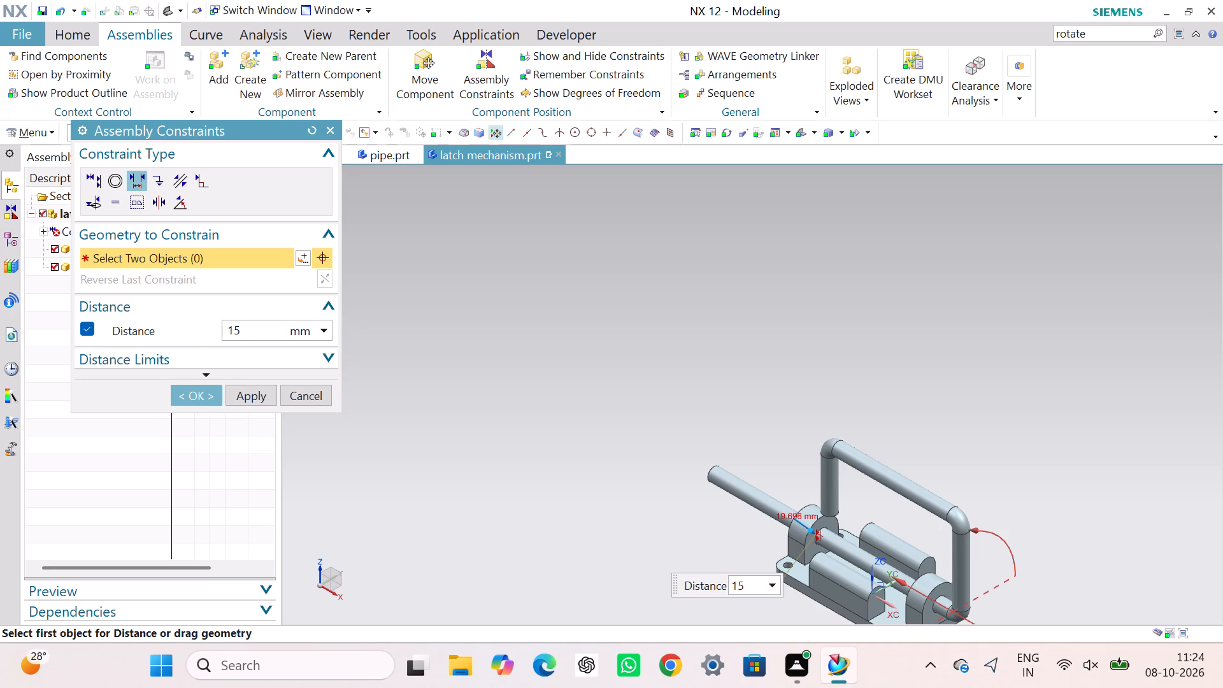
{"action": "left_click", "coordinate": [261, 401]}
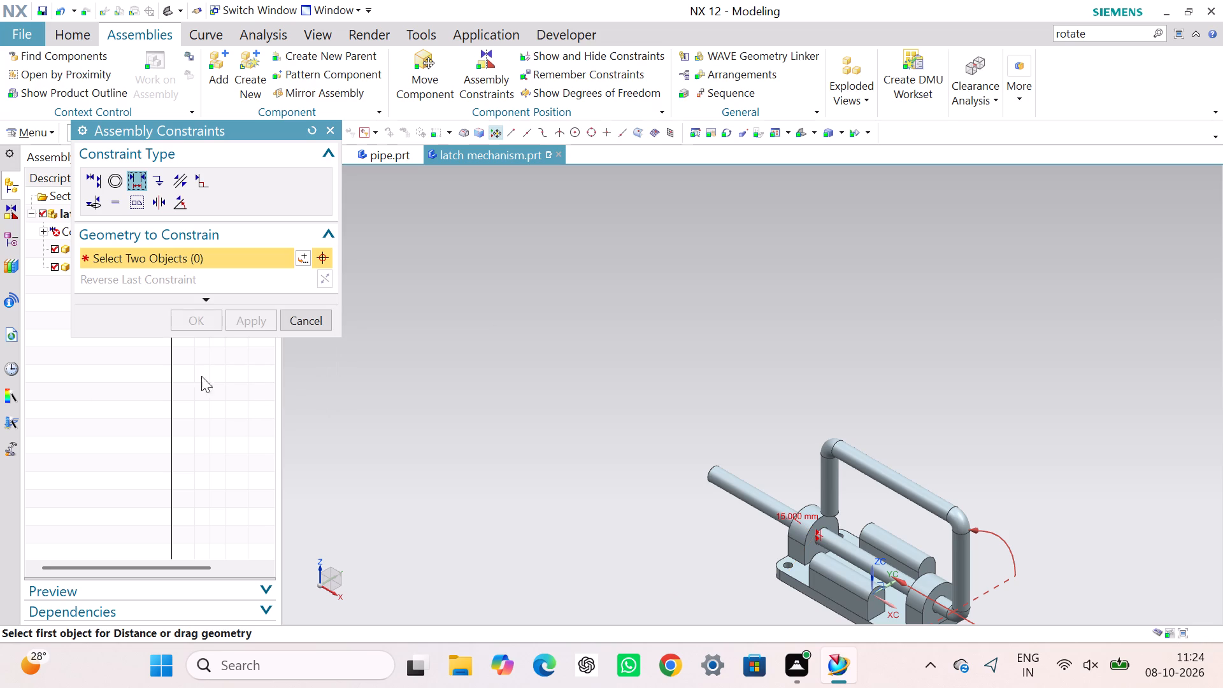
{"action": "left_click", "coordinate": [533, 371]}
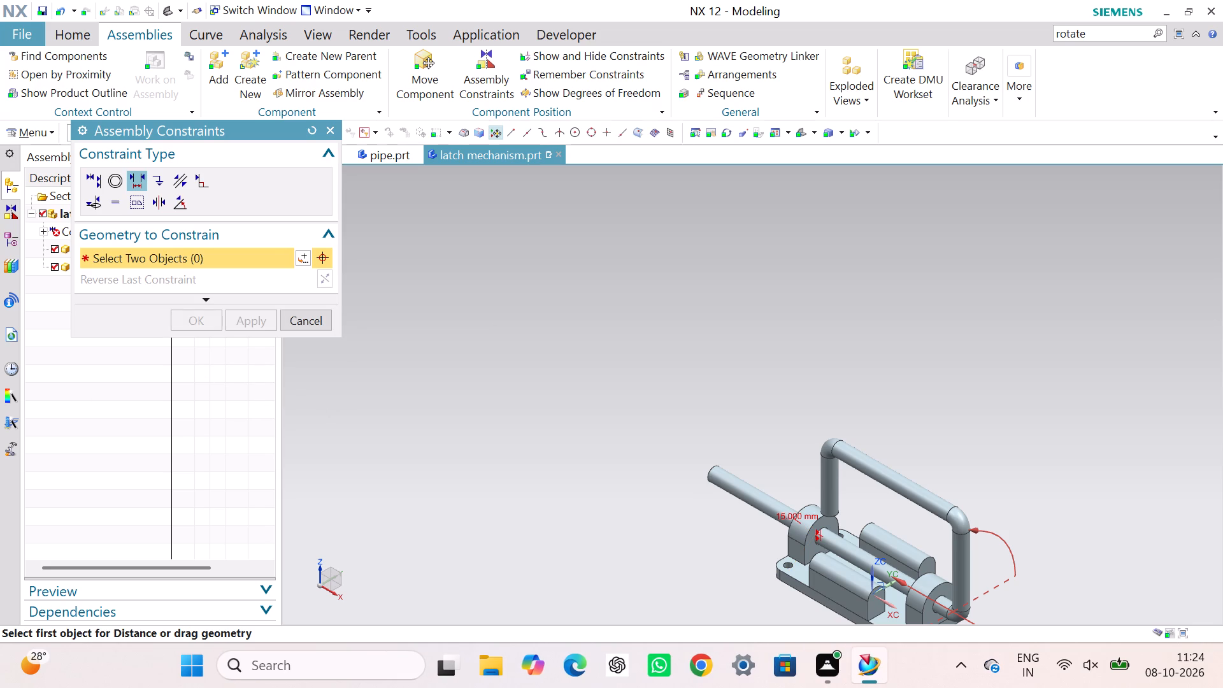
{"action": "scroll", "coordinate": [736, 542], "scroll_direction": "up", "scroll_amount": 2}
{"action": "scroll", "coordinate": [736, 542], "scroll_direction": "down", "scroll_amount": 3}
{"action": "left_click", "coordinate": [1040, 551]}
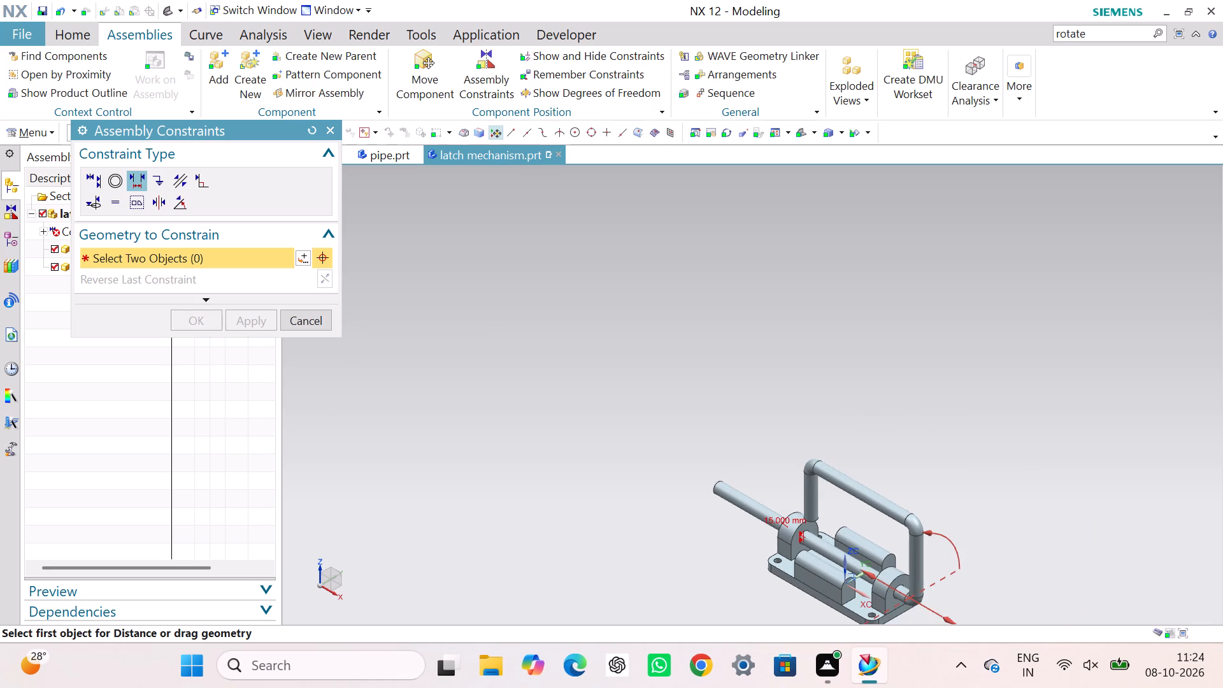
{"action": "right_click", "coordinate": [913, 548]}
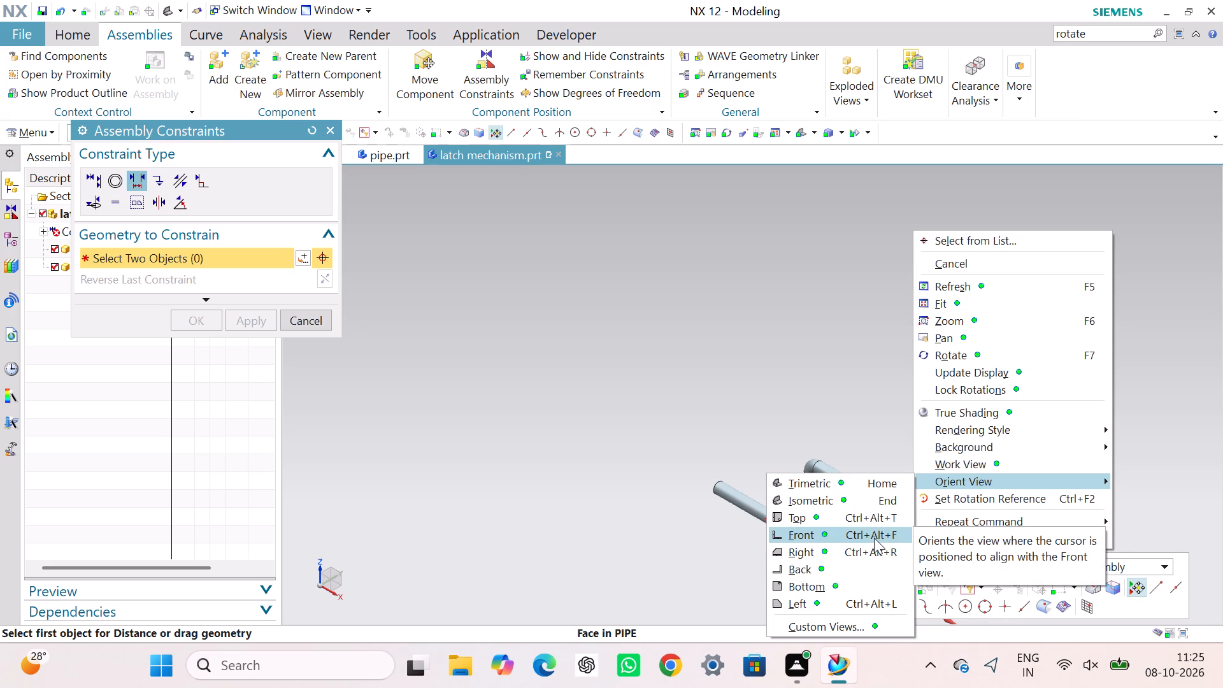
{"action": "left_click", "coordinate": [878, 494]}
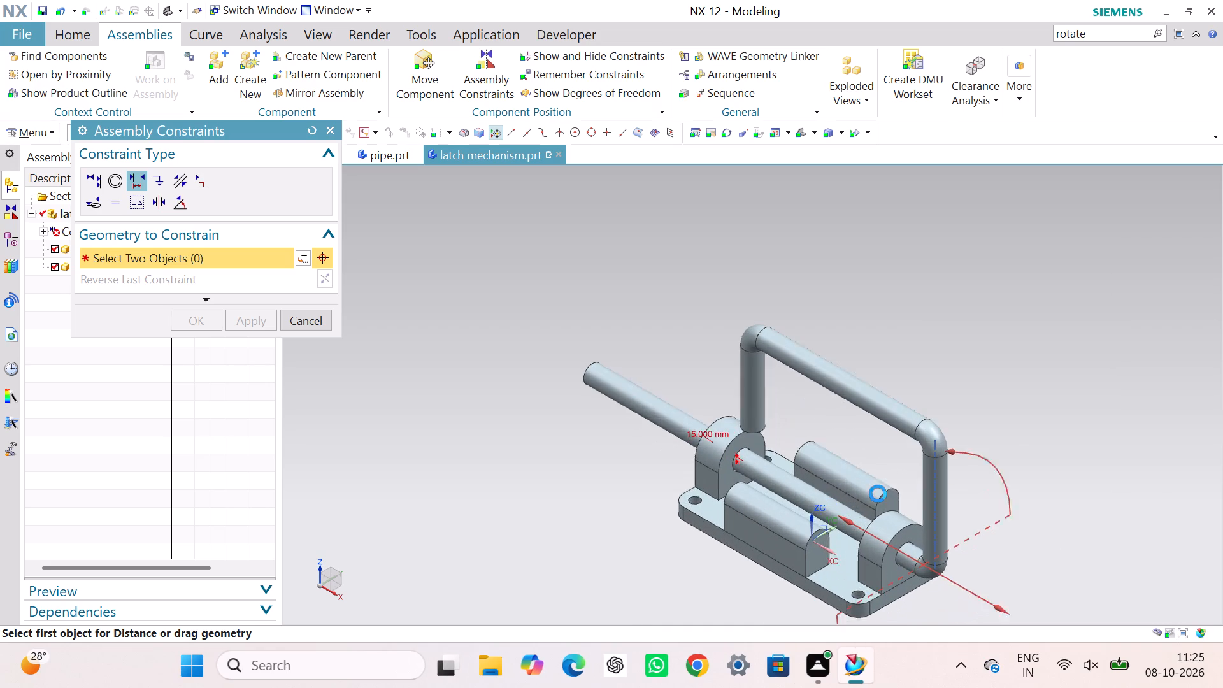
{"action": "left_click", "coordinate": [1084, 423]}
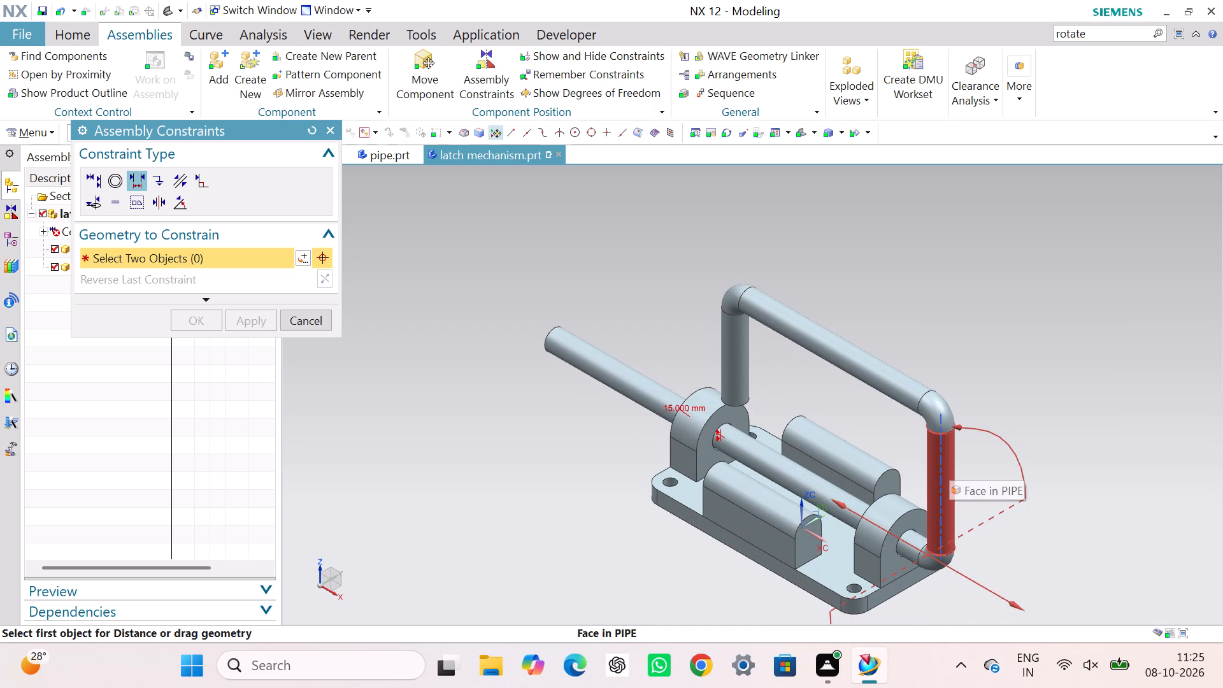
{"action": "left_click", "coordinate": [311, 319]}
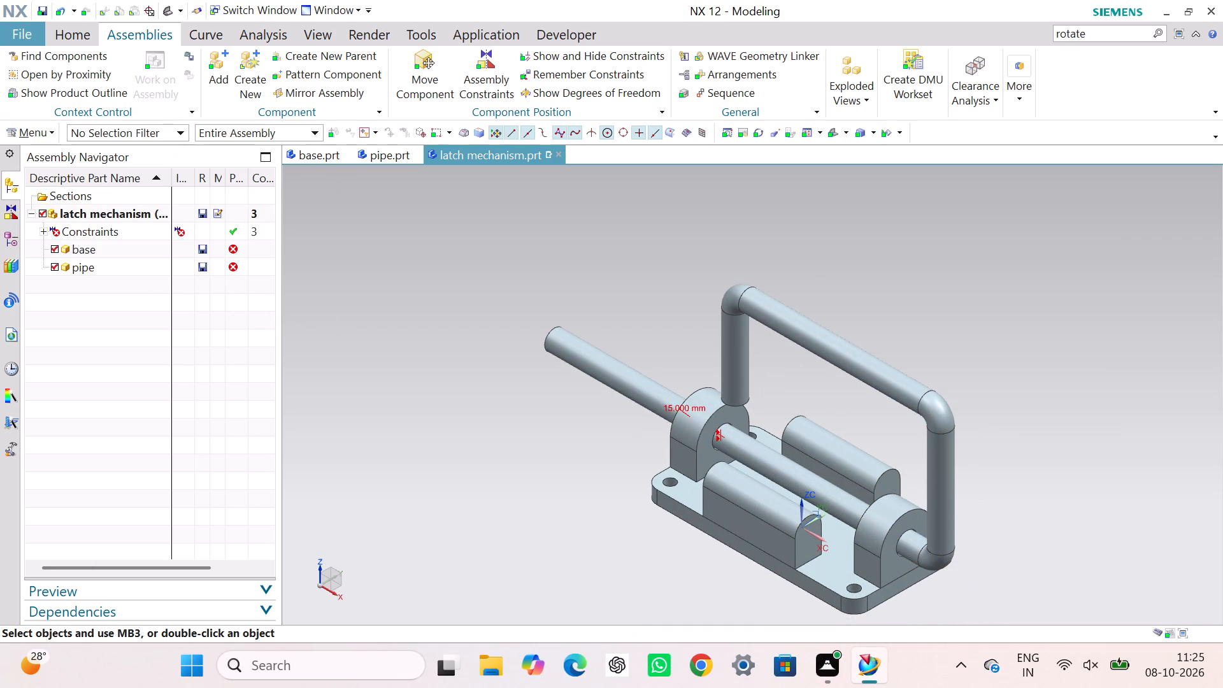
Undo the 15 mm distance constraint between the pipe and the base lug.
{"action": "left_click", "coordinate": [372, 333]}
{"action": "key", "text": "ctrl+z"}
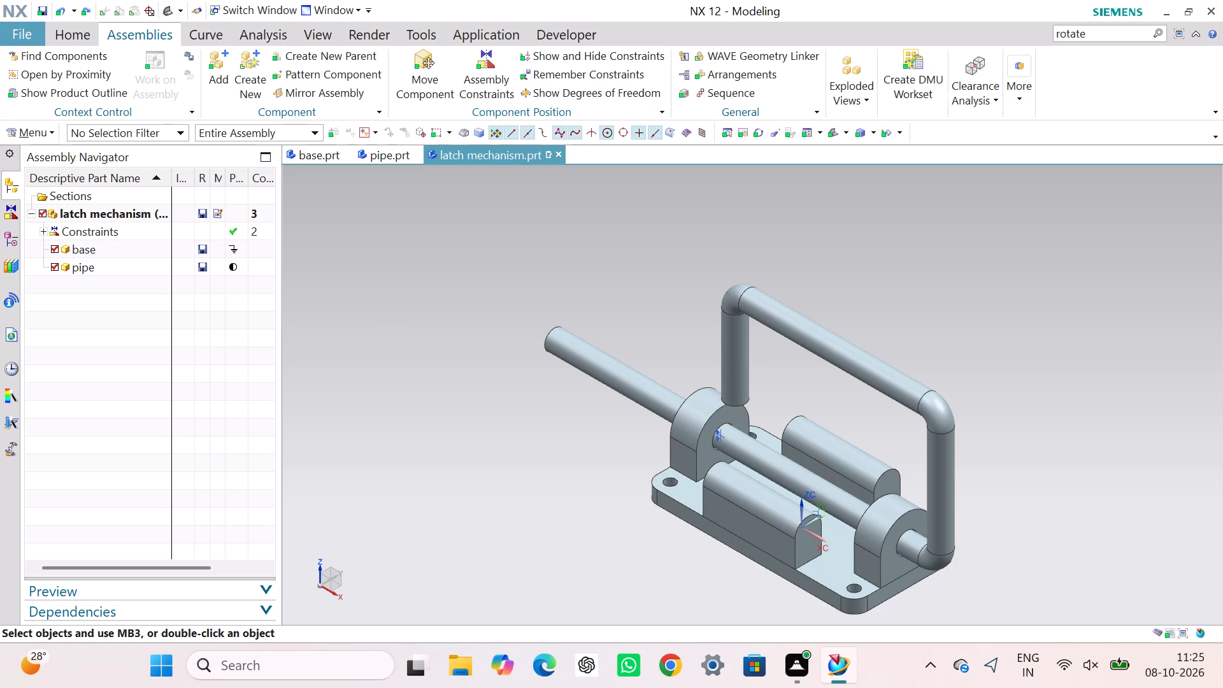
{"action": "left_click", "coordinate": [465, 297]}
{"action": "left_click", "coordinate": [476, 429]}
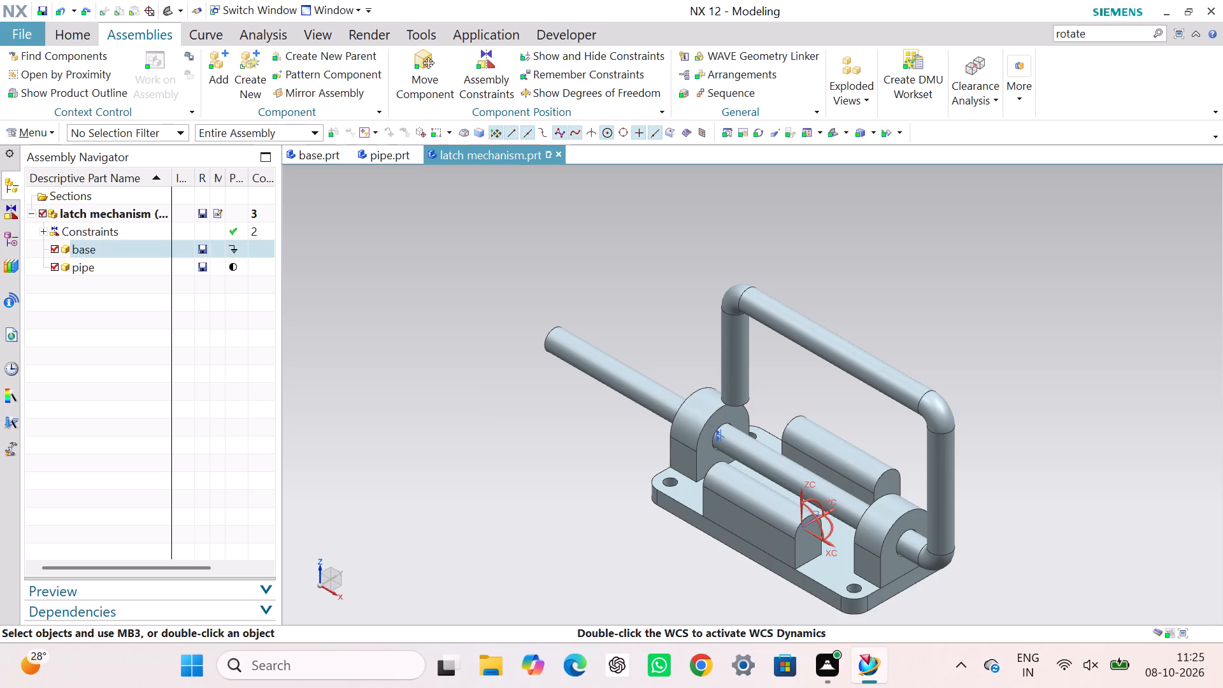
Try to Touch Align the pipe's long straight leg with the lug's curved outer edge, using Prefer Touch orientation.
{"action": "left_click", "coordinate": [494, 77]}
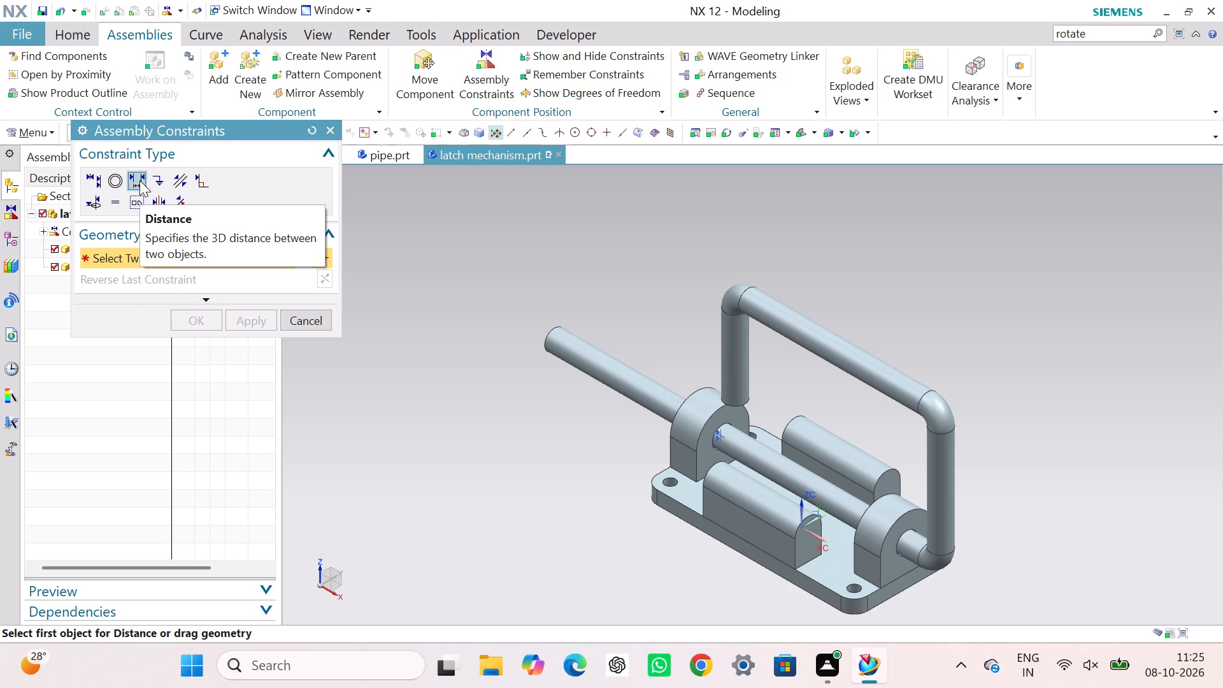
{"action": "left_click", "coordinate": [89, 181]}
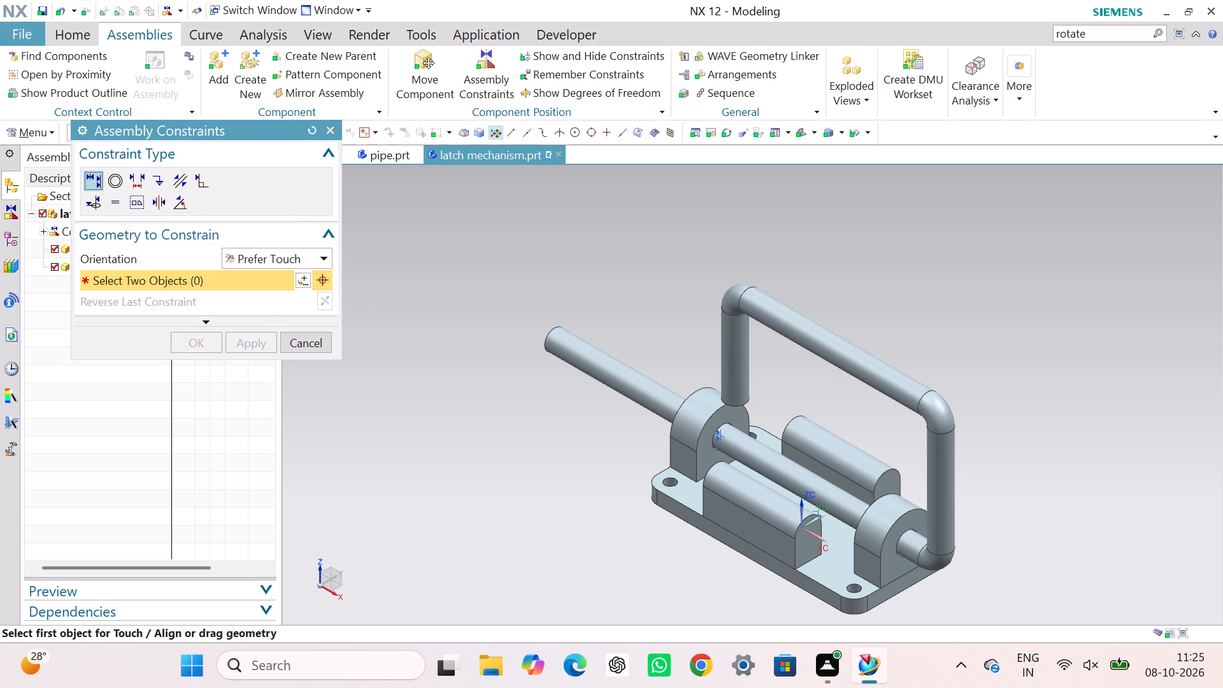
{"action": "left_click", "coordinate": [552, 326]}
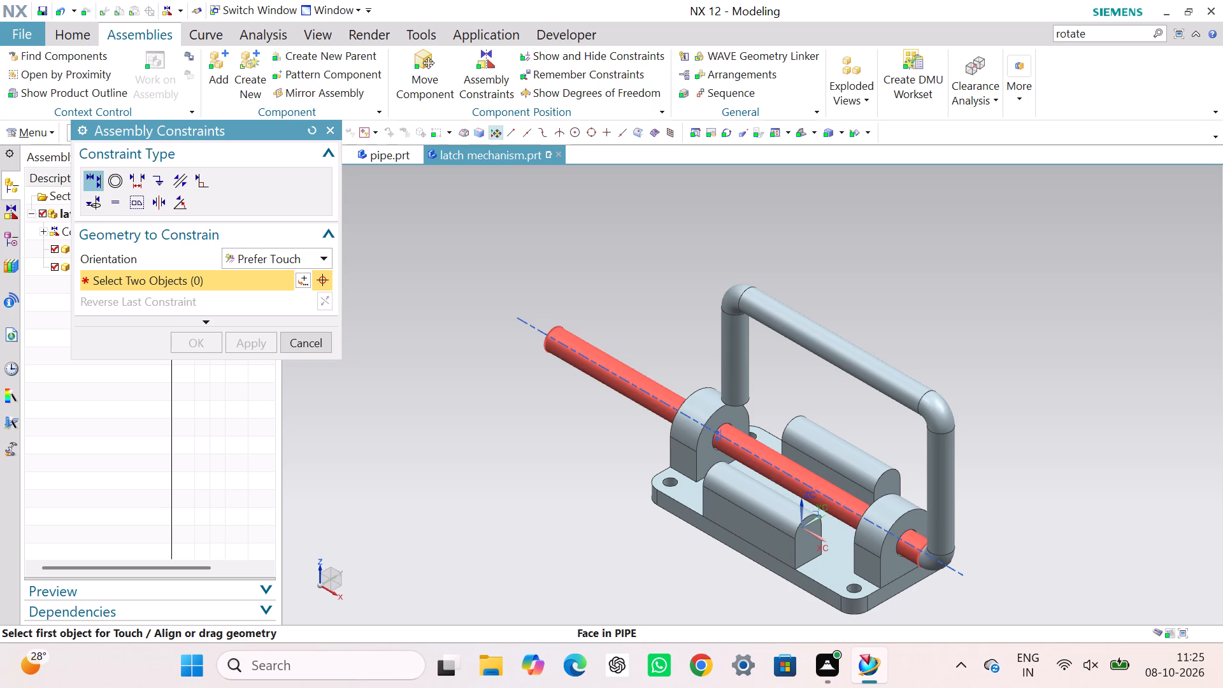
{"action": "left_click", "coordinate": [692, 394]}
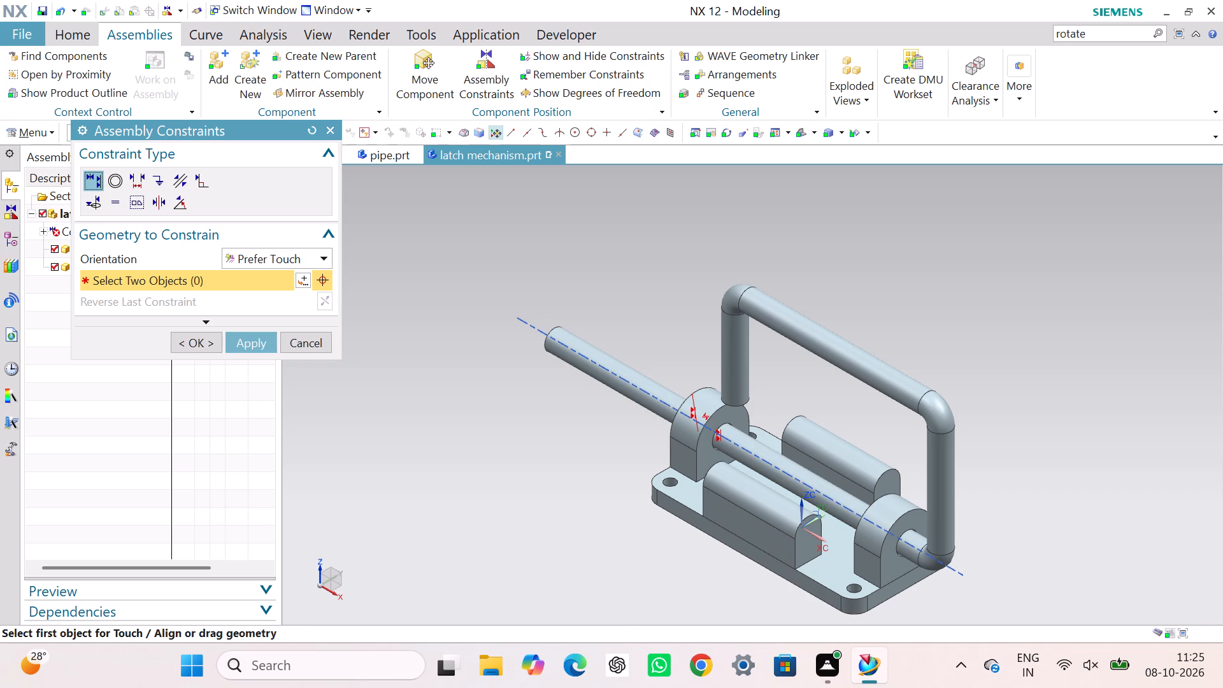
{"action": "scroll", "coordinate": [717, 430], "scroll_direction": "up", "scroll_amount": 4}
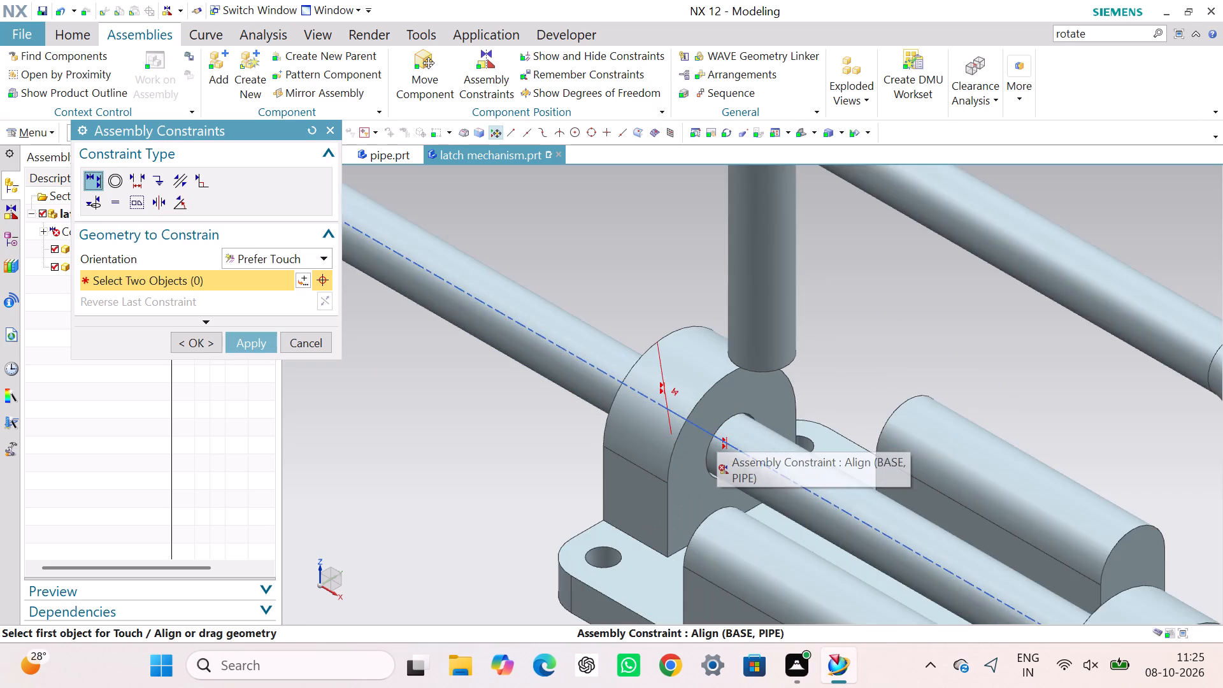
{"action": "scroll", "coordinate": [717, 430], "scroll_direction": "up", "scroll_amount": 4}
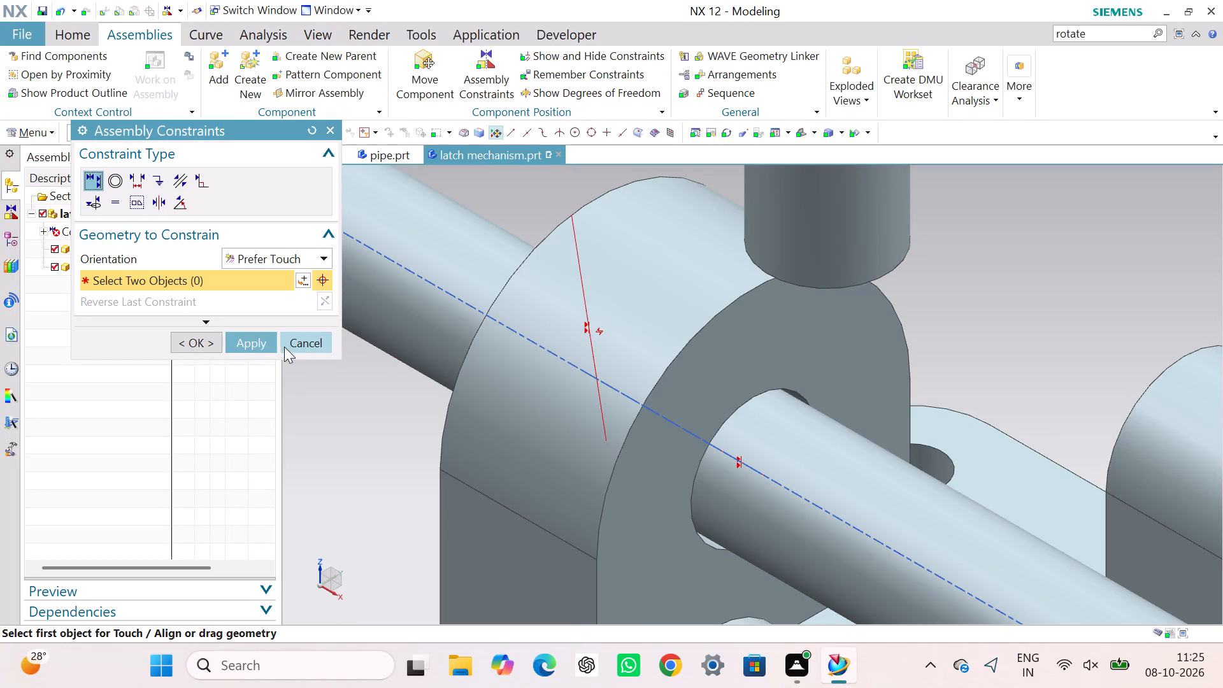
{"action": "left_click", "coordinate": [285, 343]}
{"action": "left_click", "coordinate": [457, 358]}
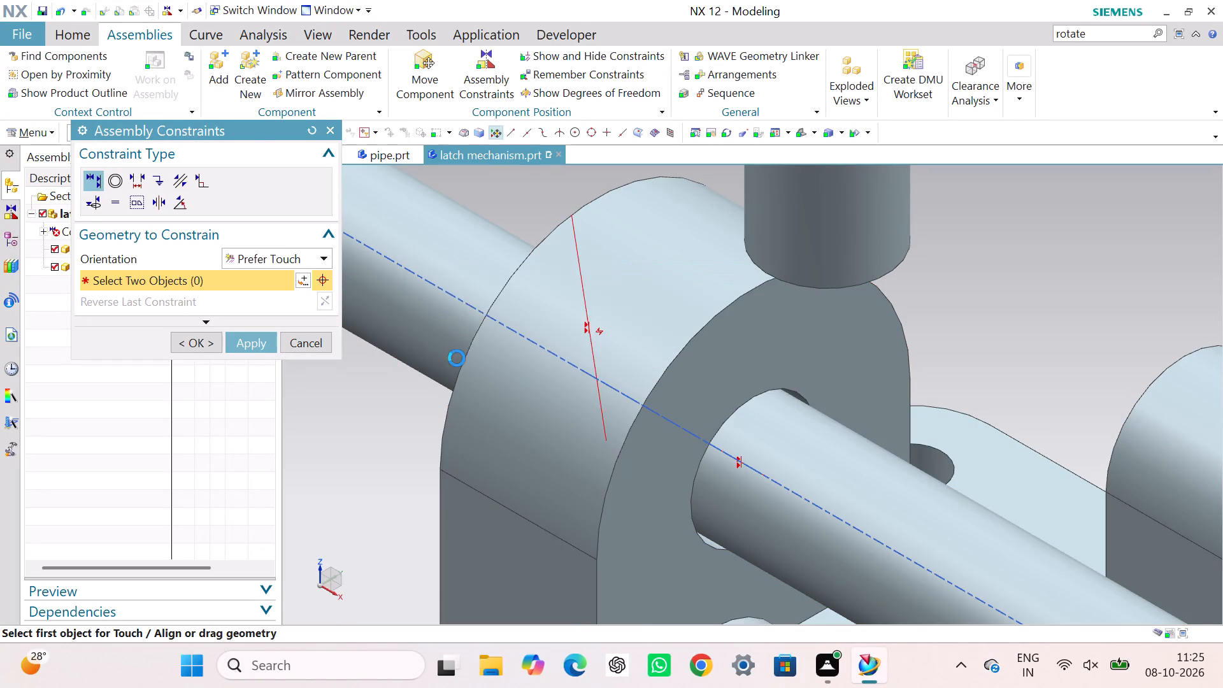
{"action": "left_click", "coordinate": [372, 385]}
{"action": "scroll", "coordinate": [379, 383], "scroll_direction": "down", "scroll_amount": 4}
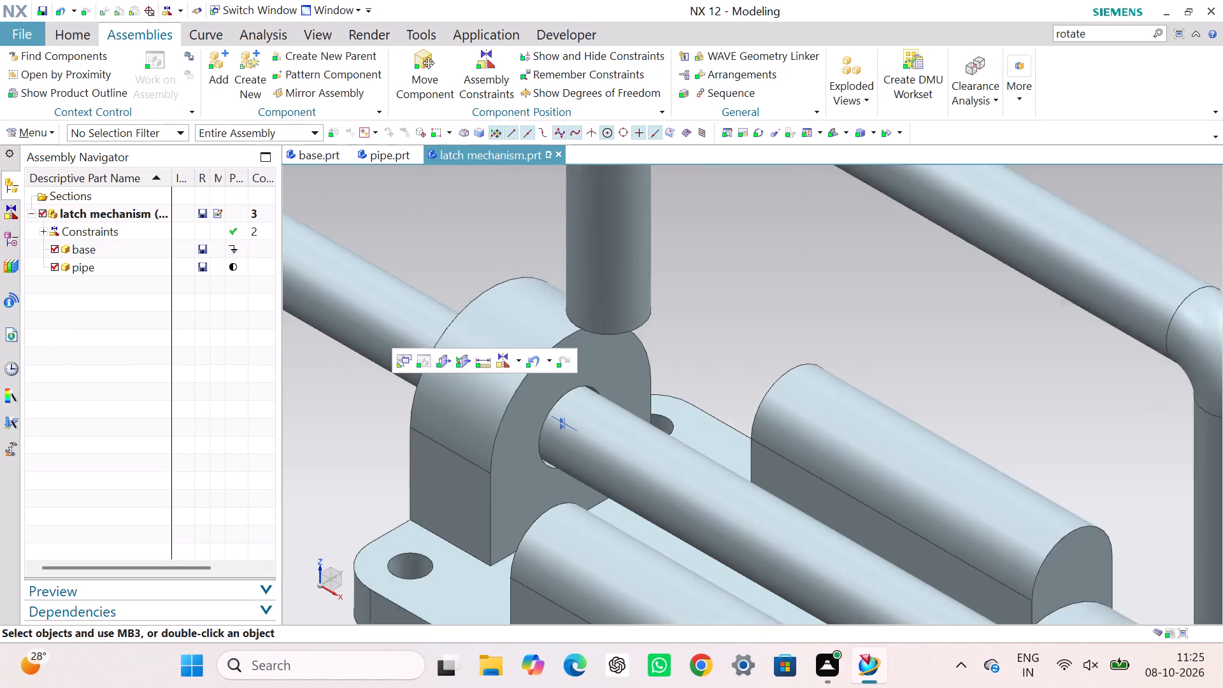
Examine from several angles how the pipe sits in the base's lug holes and where its short free end lies relative to the nearest lug.
{"action": "middle_click_drag", "start_coordinate": [728, 376], "coordinate": [686, 354]}
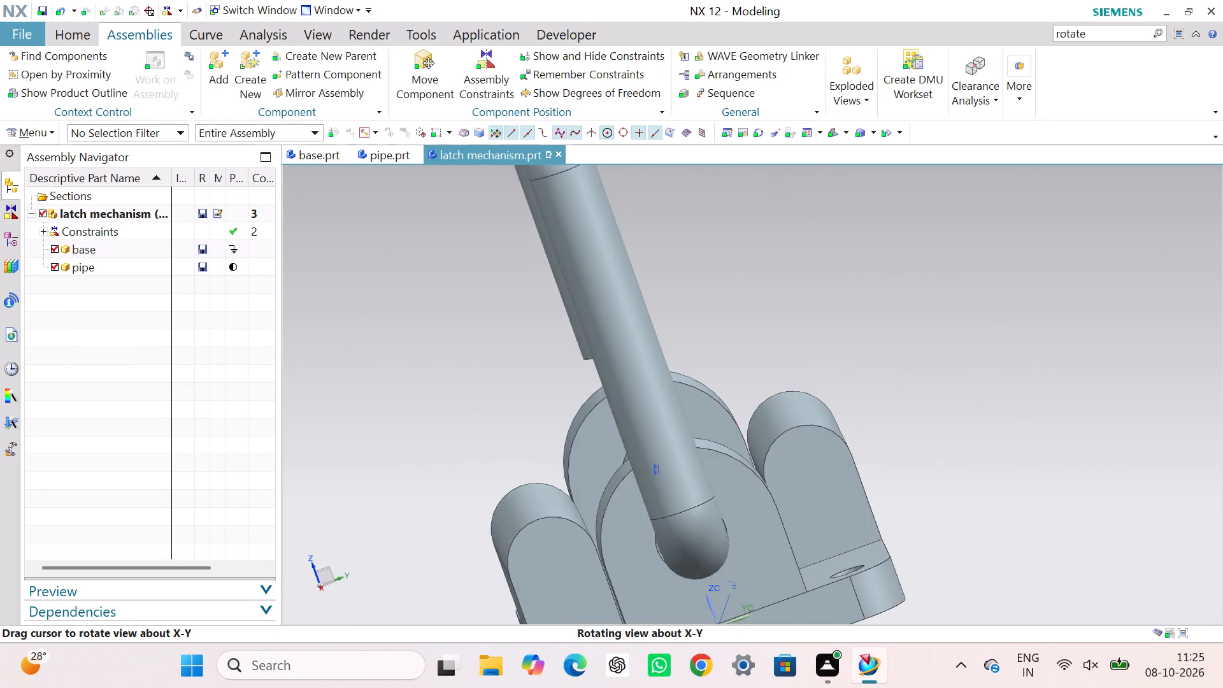
{"action": "middle_click_drag", "start_coordinate": [686, 354], "coordinate": [687, 341]}
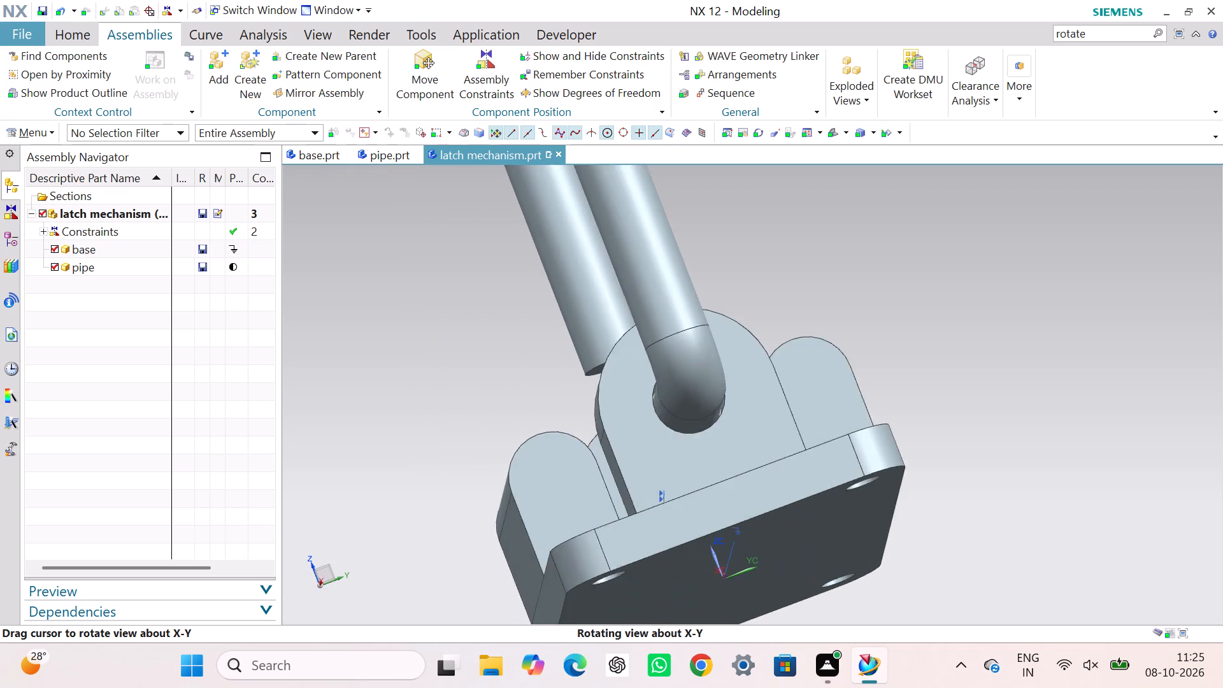
{"action": "middle_click_drag", "start_coordinate": [687, 341], "coordinate": [745, 358]}
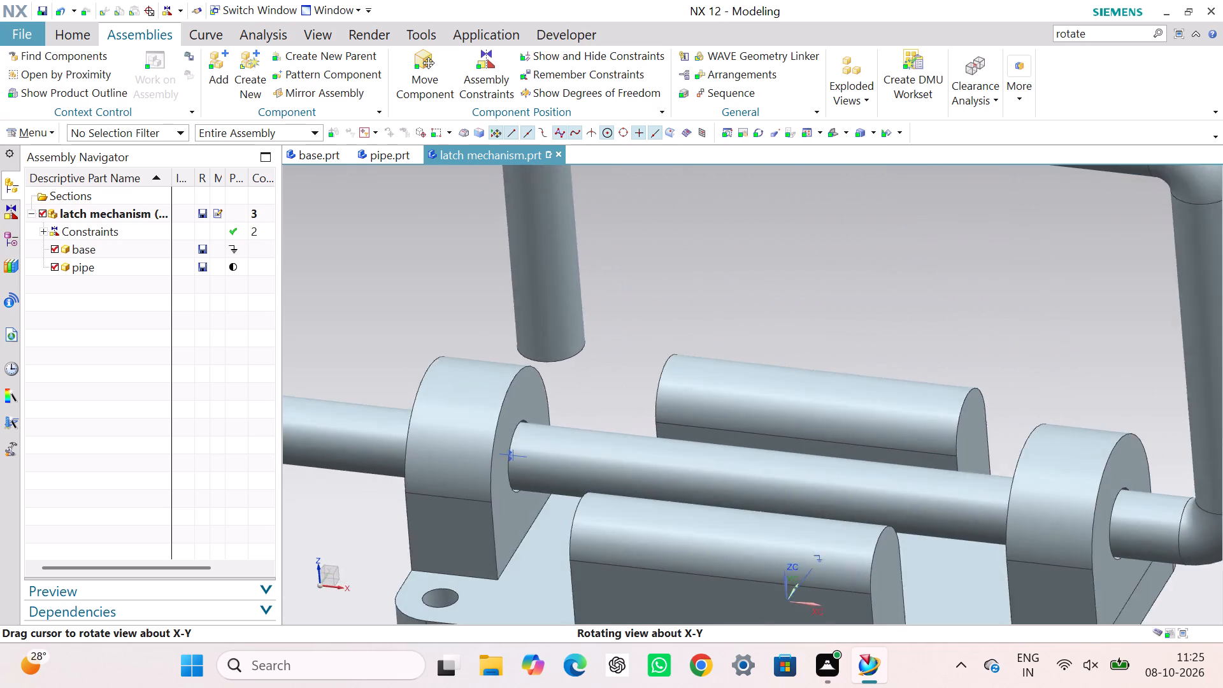
{"action": "middle_click_drag", "start_coordinate": [745, 358], "coordinate": [742, 361]}
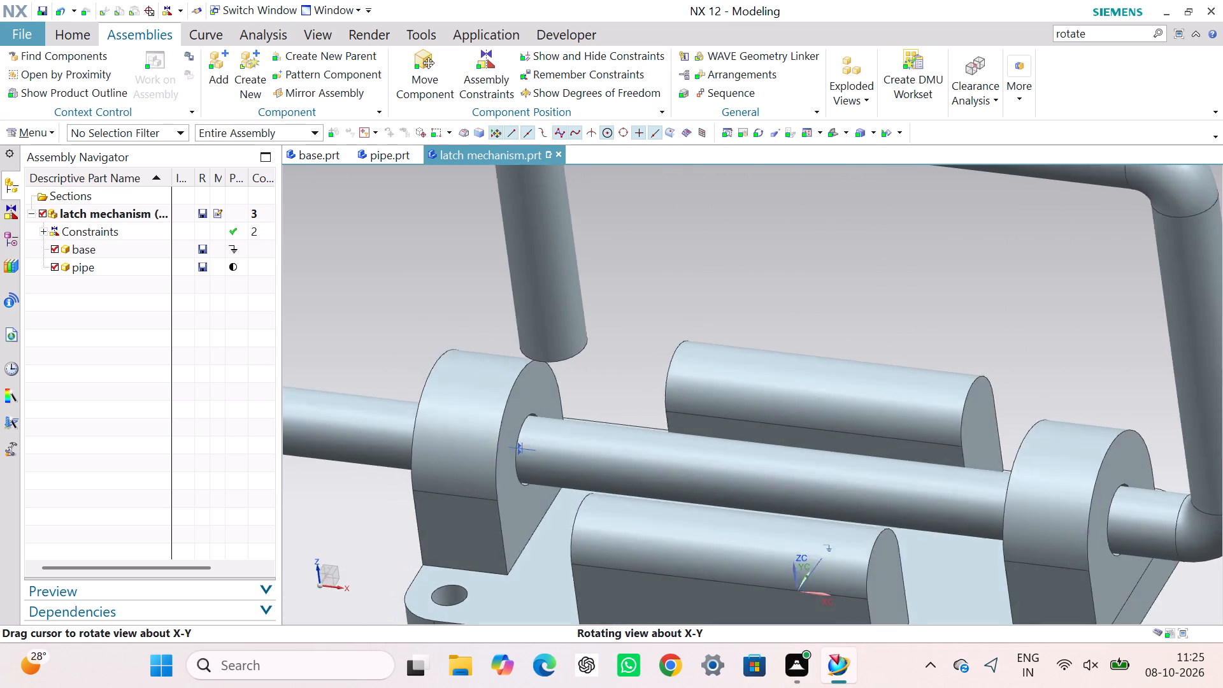
{"action": "middle_click_drag", "start_coordinate": [742, 361], "coordinate": [690, 361]}
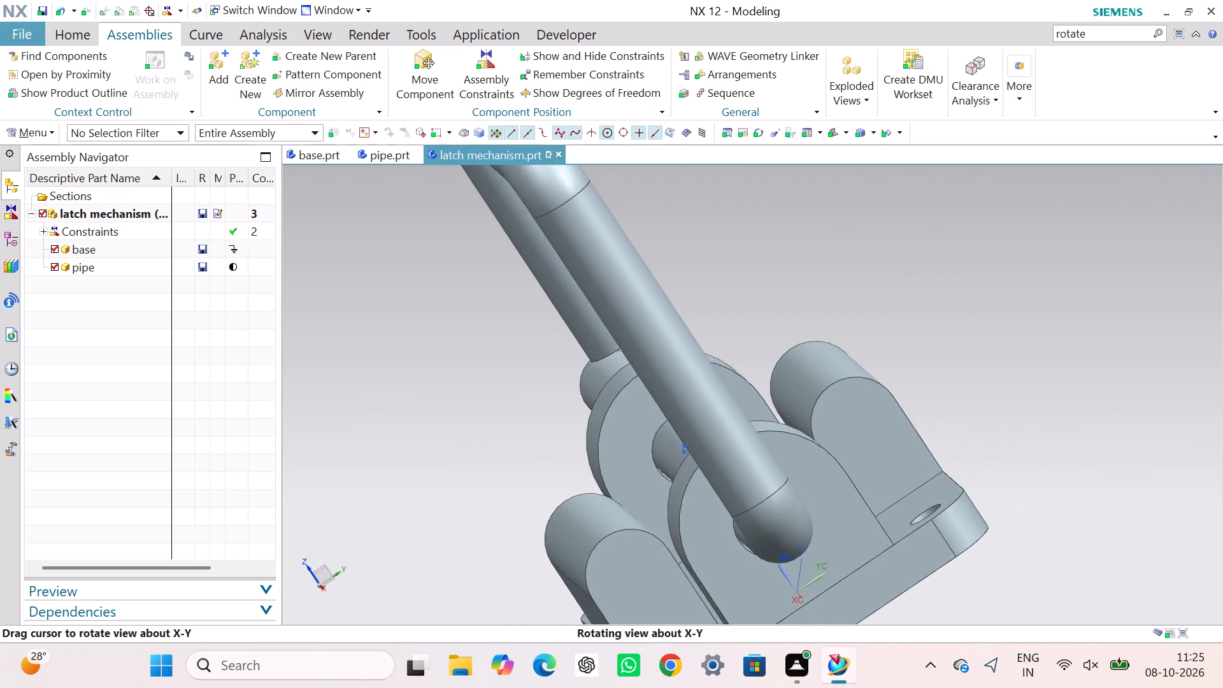
{"action": "middle_click_drag", "start_coordinate": [690, 361], "coordinate": [743, 362]}
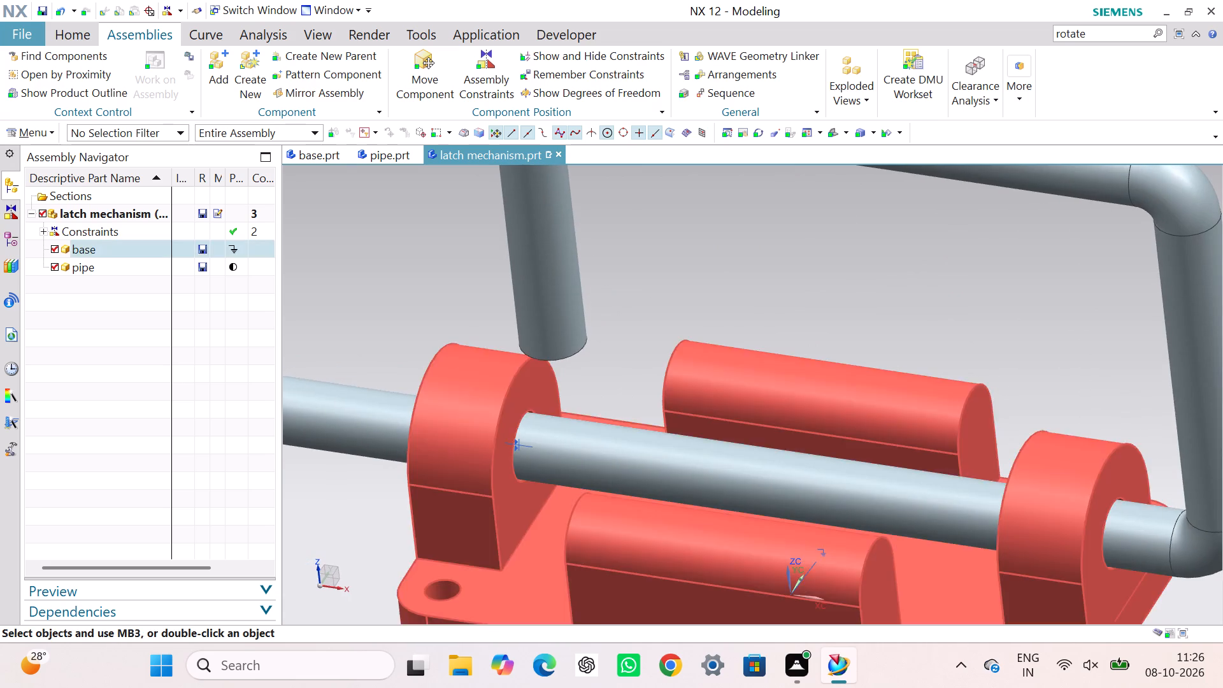
{"action": "scroll", "coordinate": [743, 362], "scroll_direction": "down", "scroll_amount": 5}
{"action": "middle_click_drag", "start_coordinate": [596, 441], "coordinate": [622, 440]}
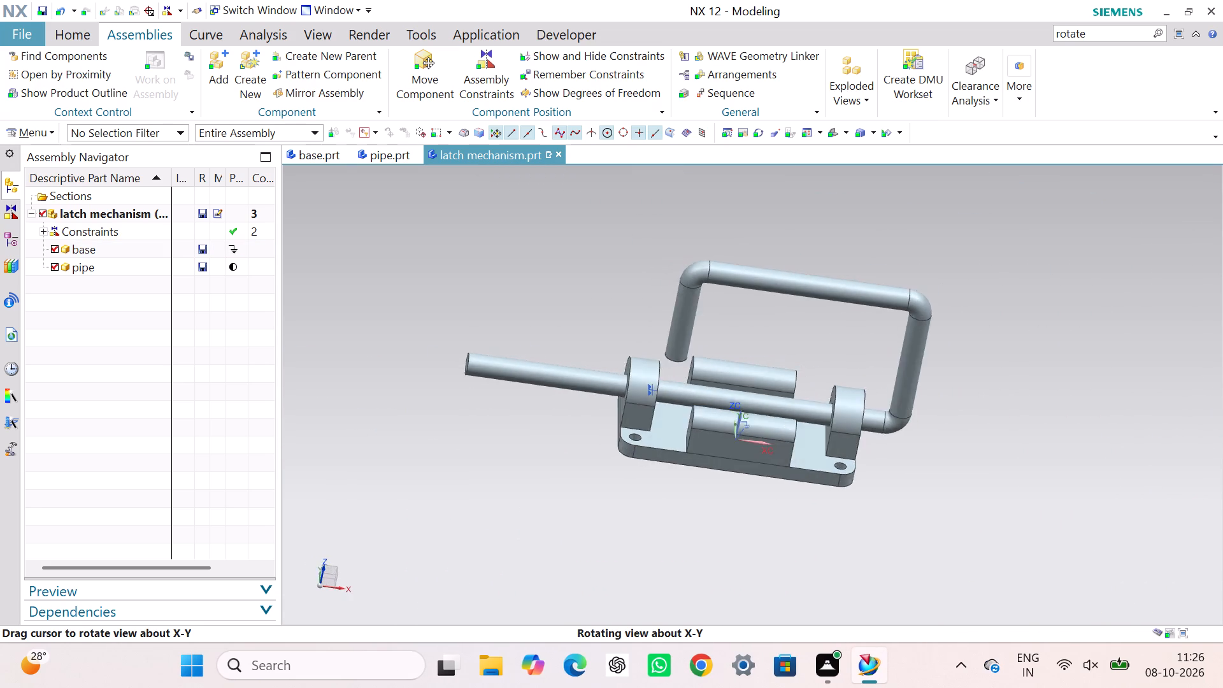
{"action": "middle_click_drag", "start_coordinate": [622, 440], "coordinate": [575, 406]}
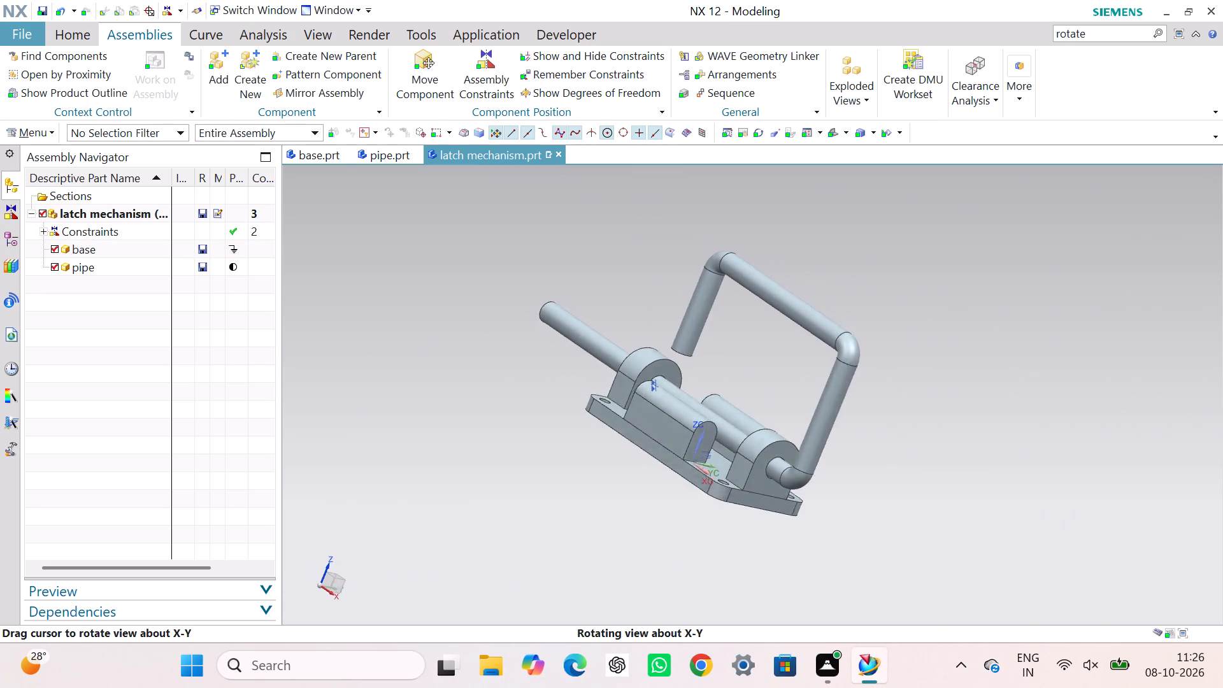
{"action": "middle_click_drag", "start_coordinate": [575, 406], "coordinate": [583, 411]}
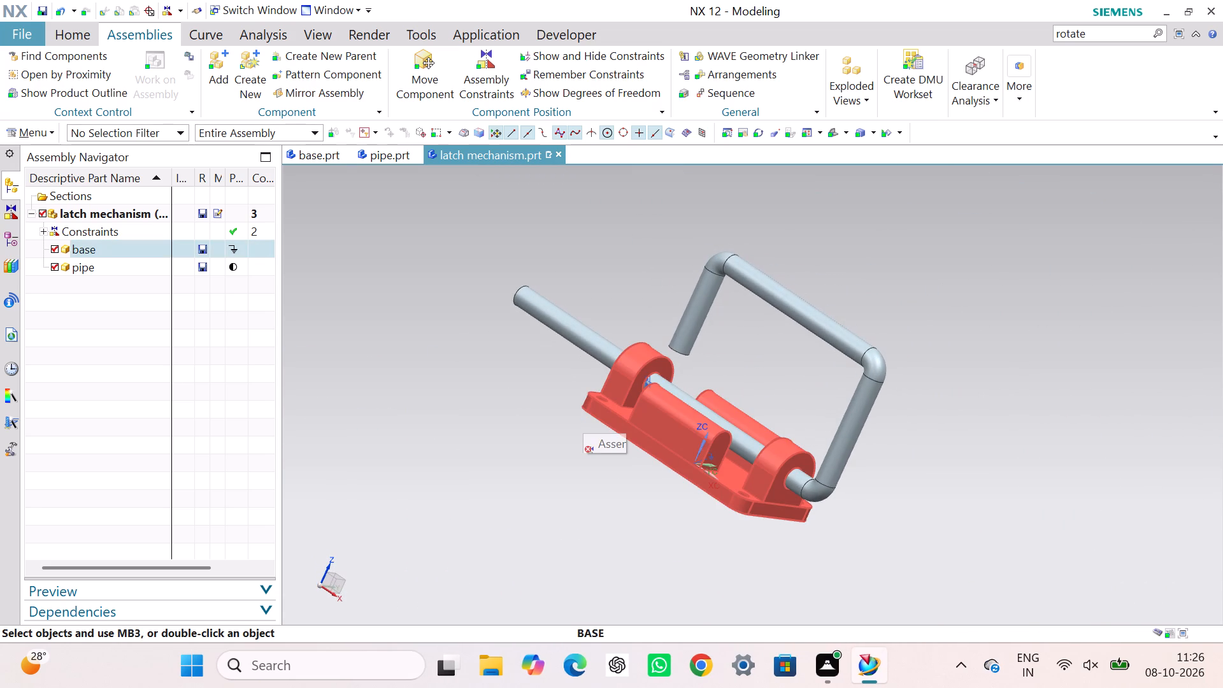
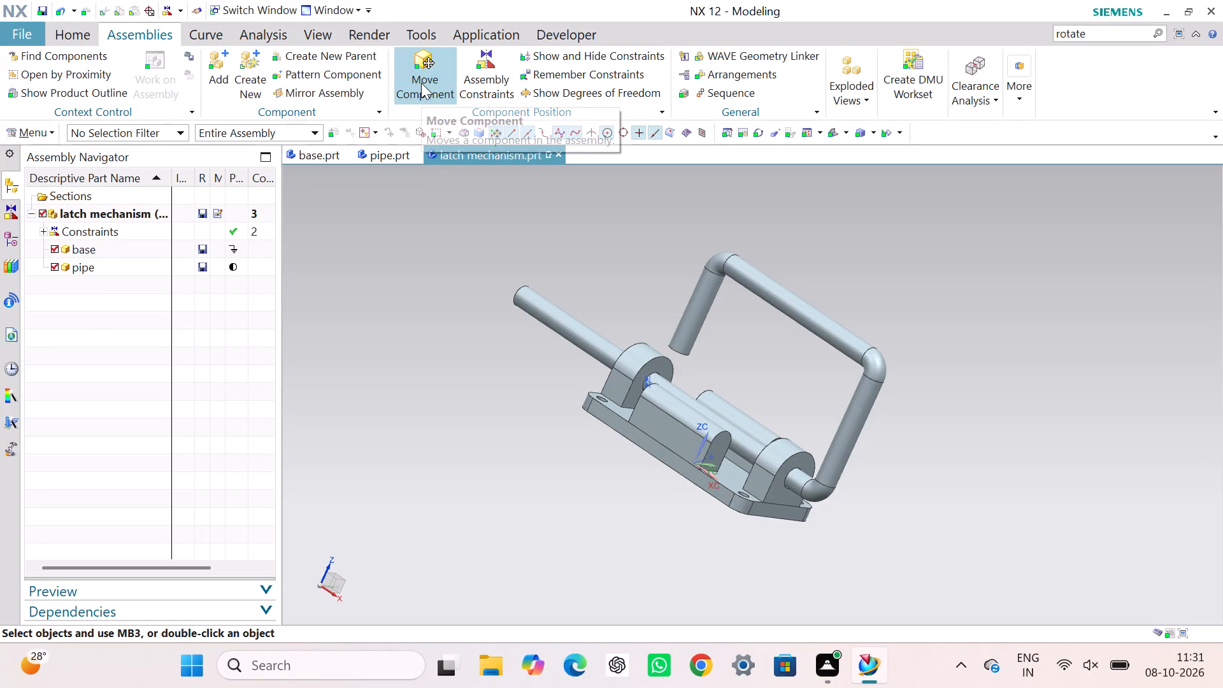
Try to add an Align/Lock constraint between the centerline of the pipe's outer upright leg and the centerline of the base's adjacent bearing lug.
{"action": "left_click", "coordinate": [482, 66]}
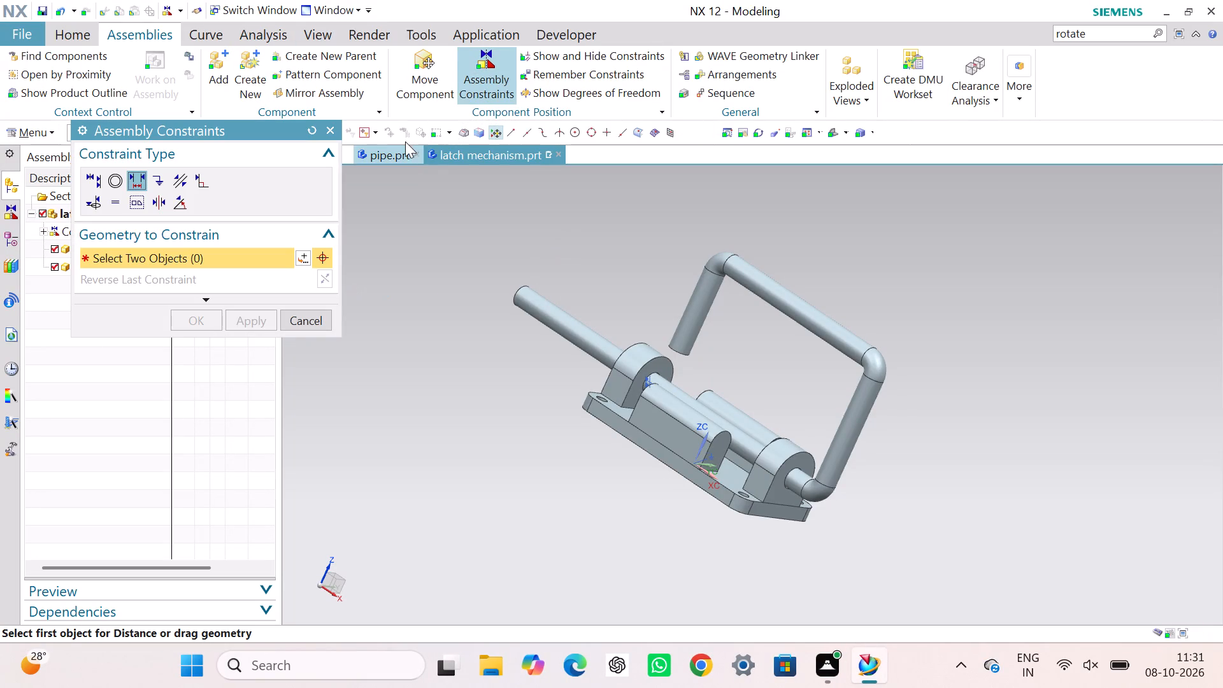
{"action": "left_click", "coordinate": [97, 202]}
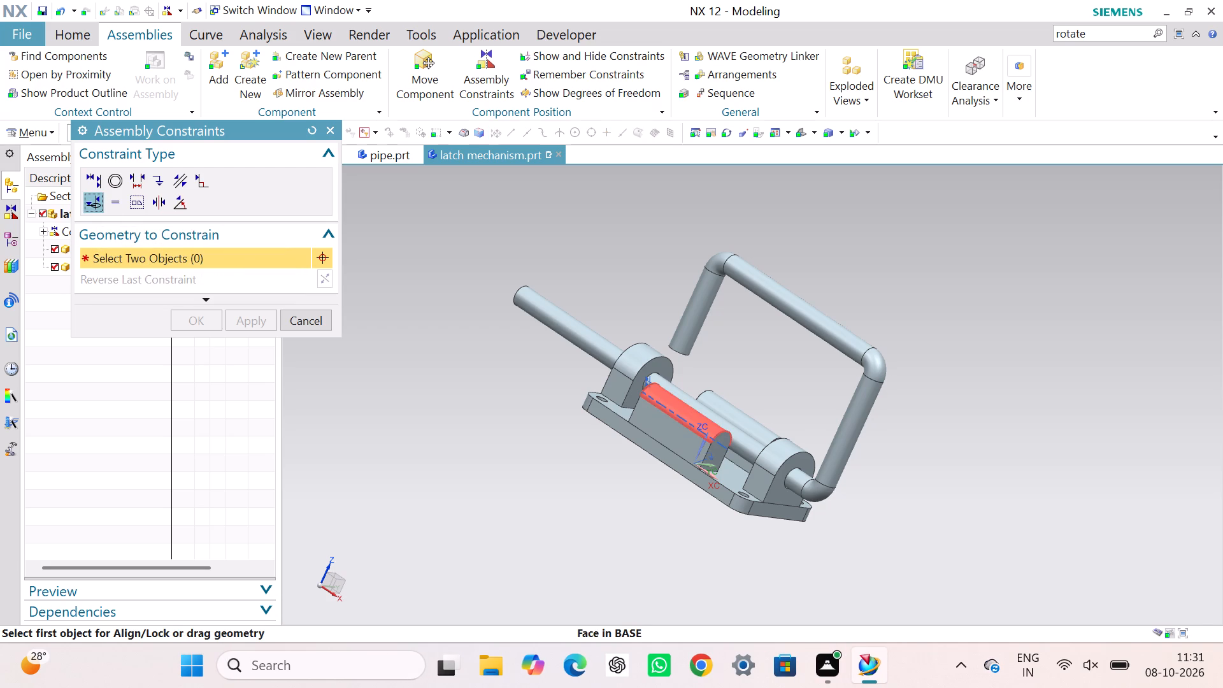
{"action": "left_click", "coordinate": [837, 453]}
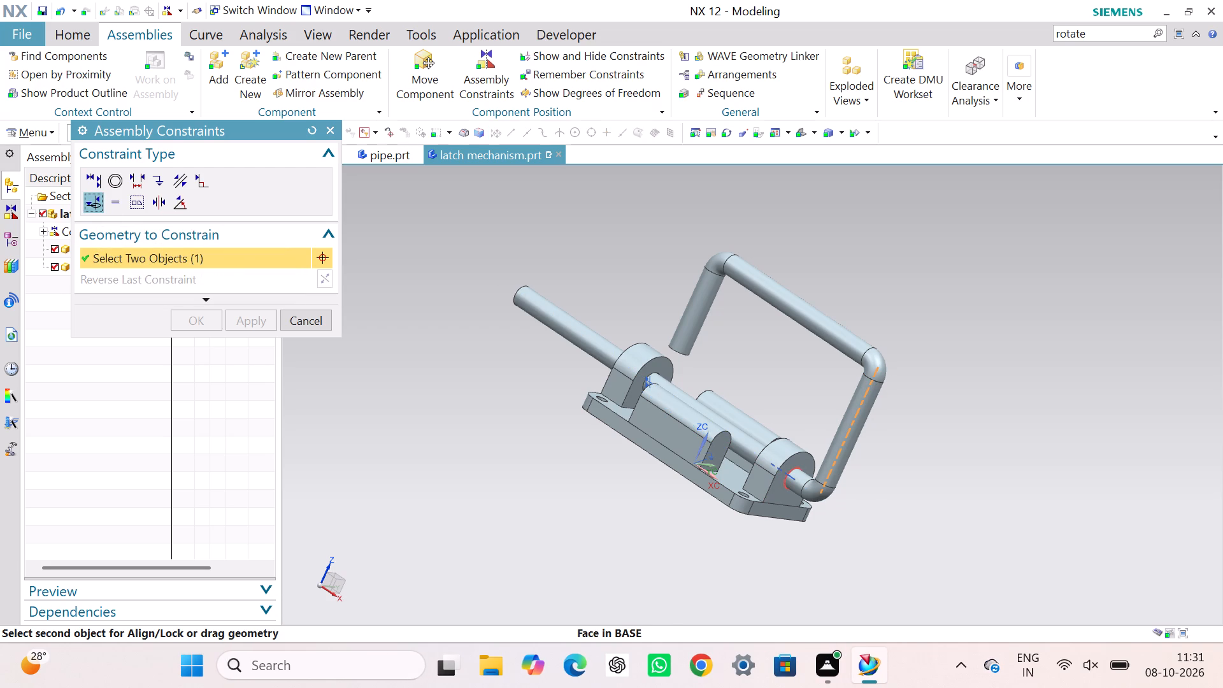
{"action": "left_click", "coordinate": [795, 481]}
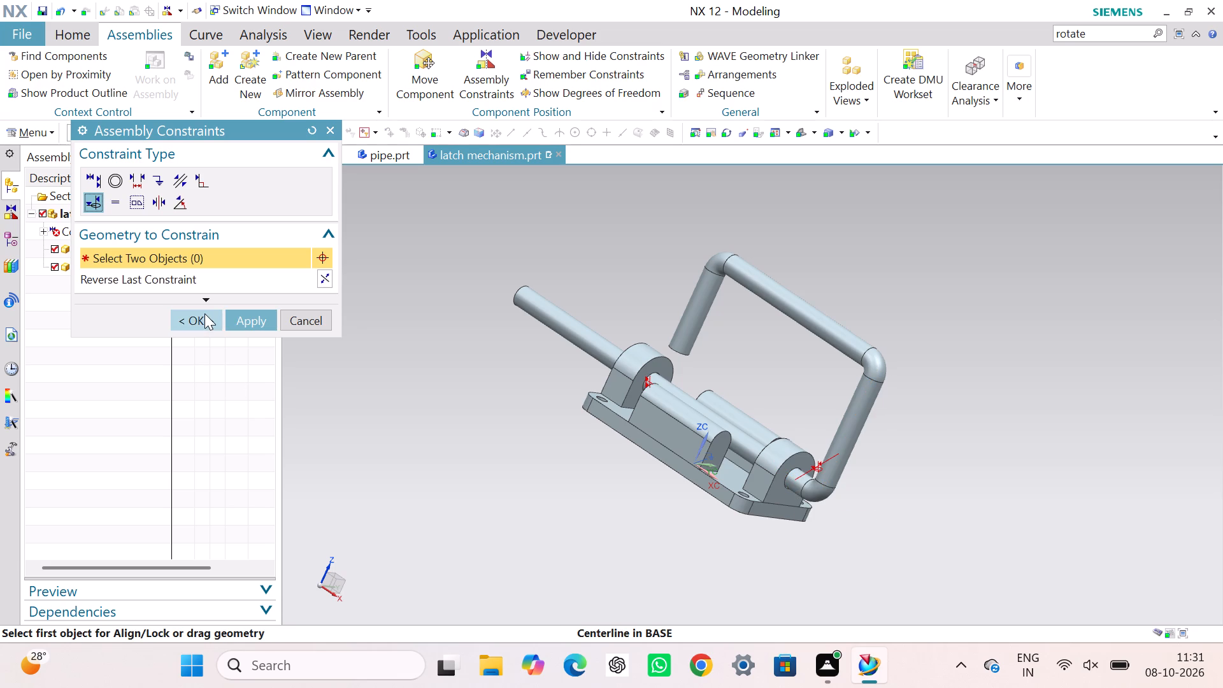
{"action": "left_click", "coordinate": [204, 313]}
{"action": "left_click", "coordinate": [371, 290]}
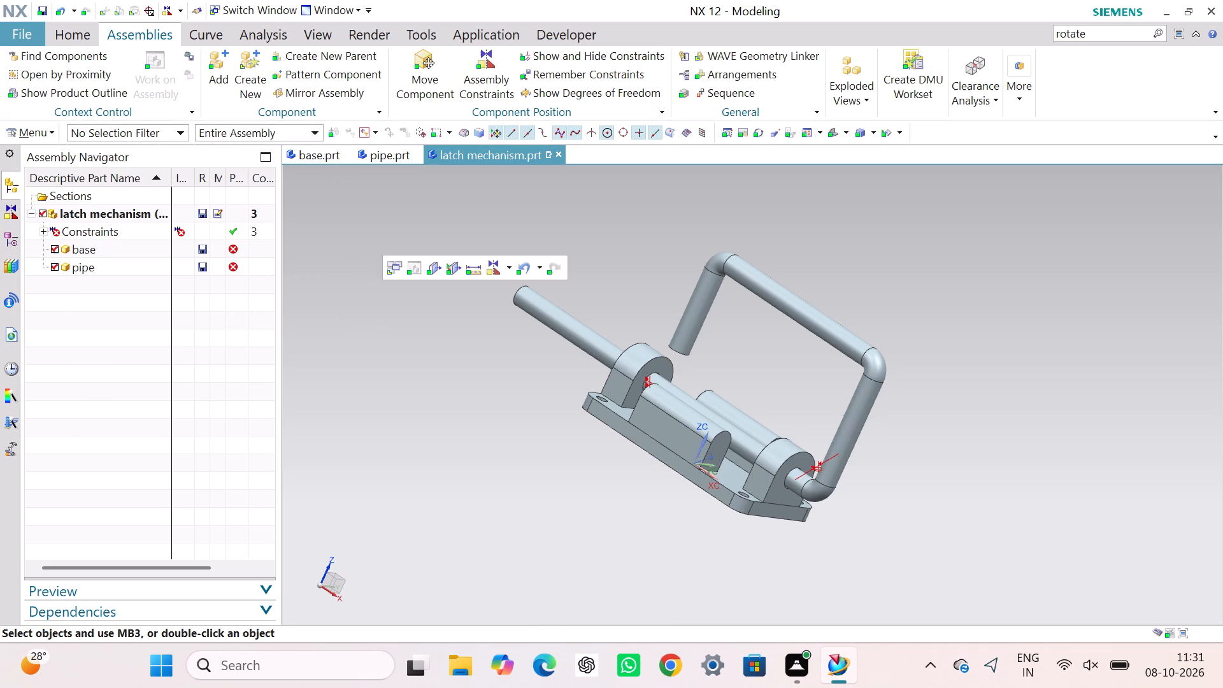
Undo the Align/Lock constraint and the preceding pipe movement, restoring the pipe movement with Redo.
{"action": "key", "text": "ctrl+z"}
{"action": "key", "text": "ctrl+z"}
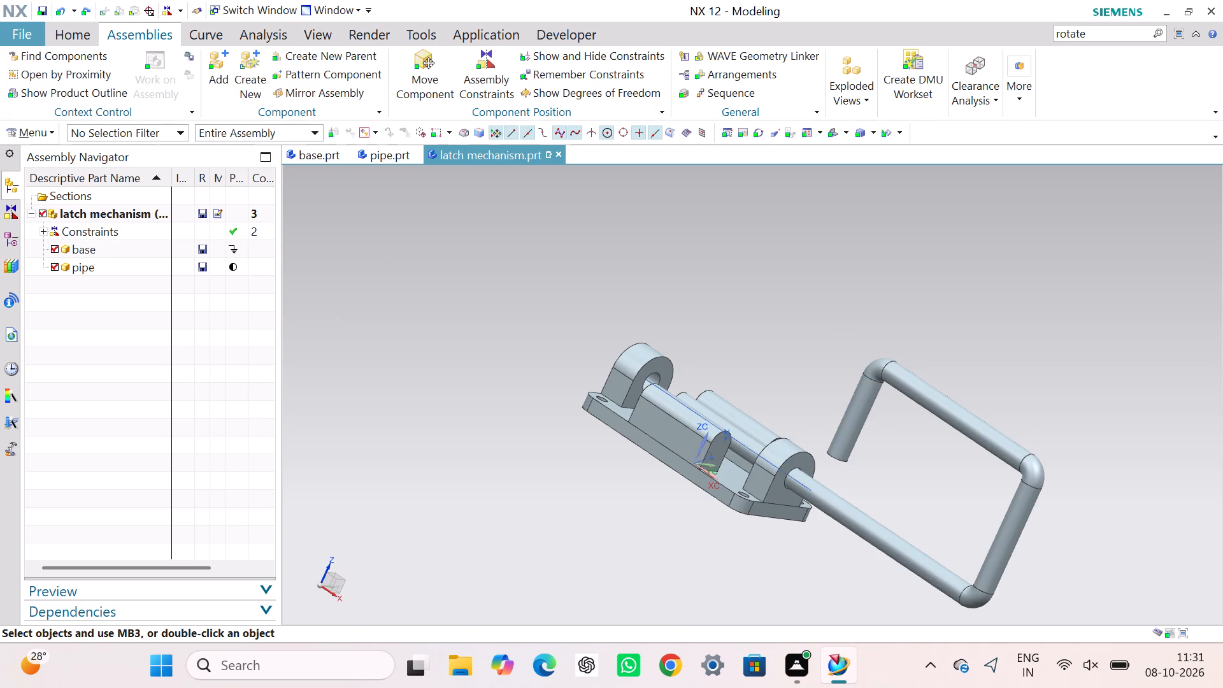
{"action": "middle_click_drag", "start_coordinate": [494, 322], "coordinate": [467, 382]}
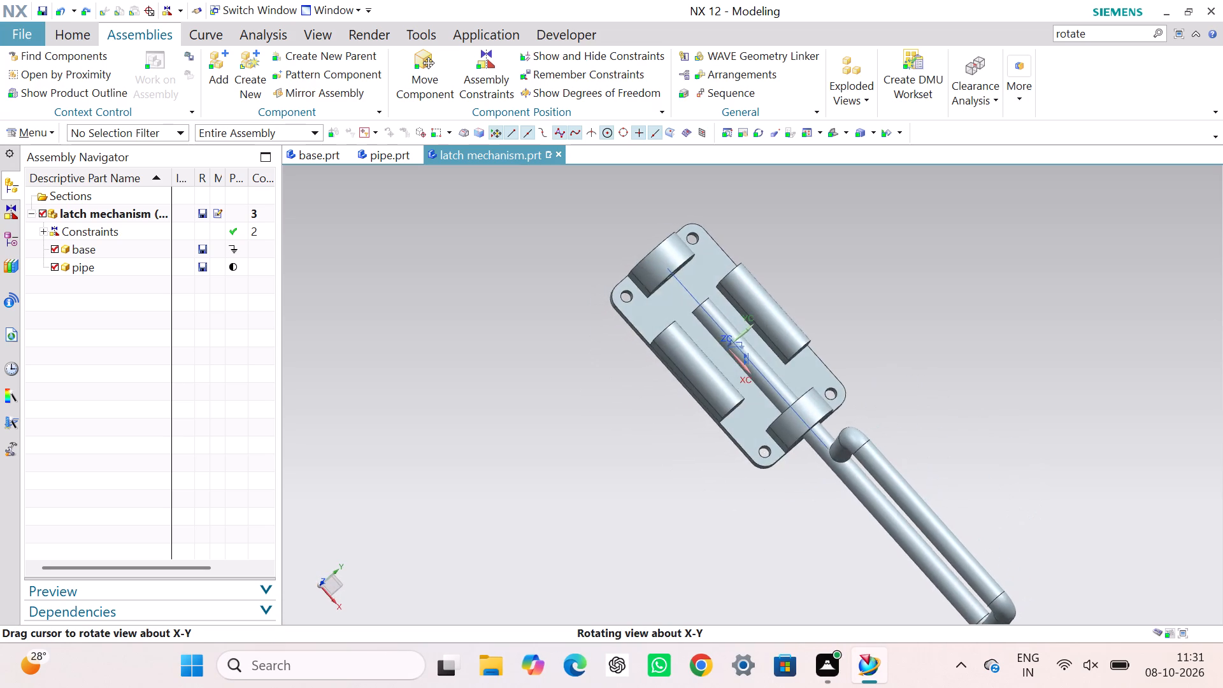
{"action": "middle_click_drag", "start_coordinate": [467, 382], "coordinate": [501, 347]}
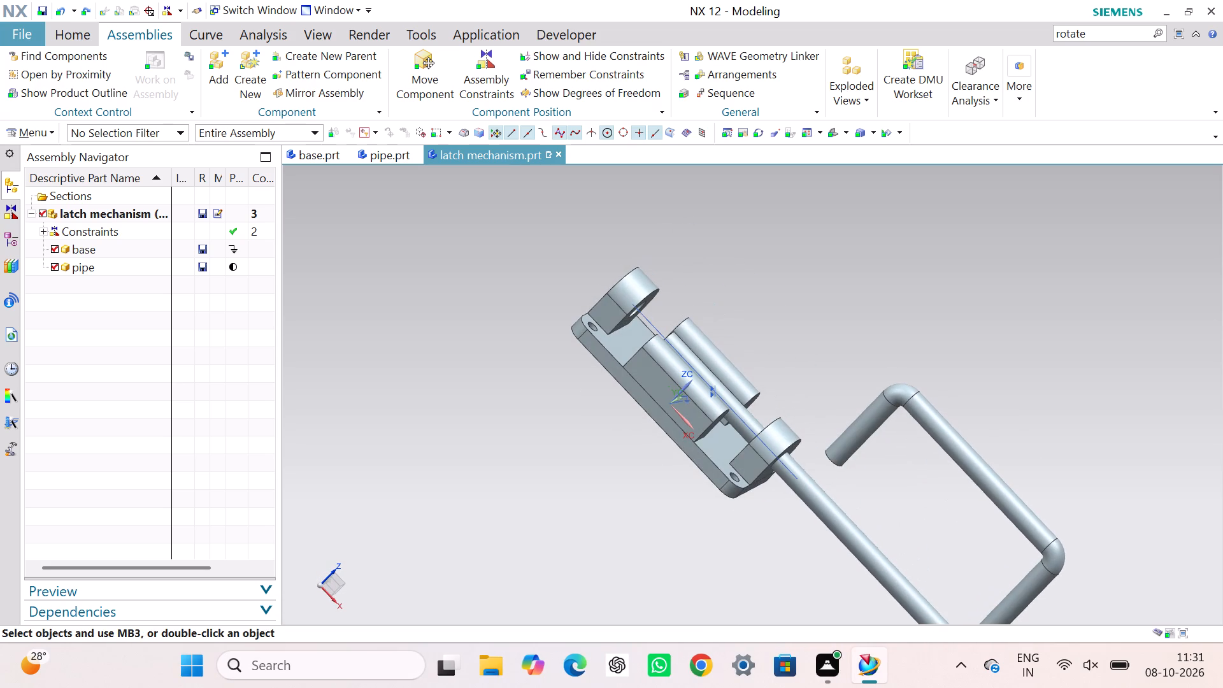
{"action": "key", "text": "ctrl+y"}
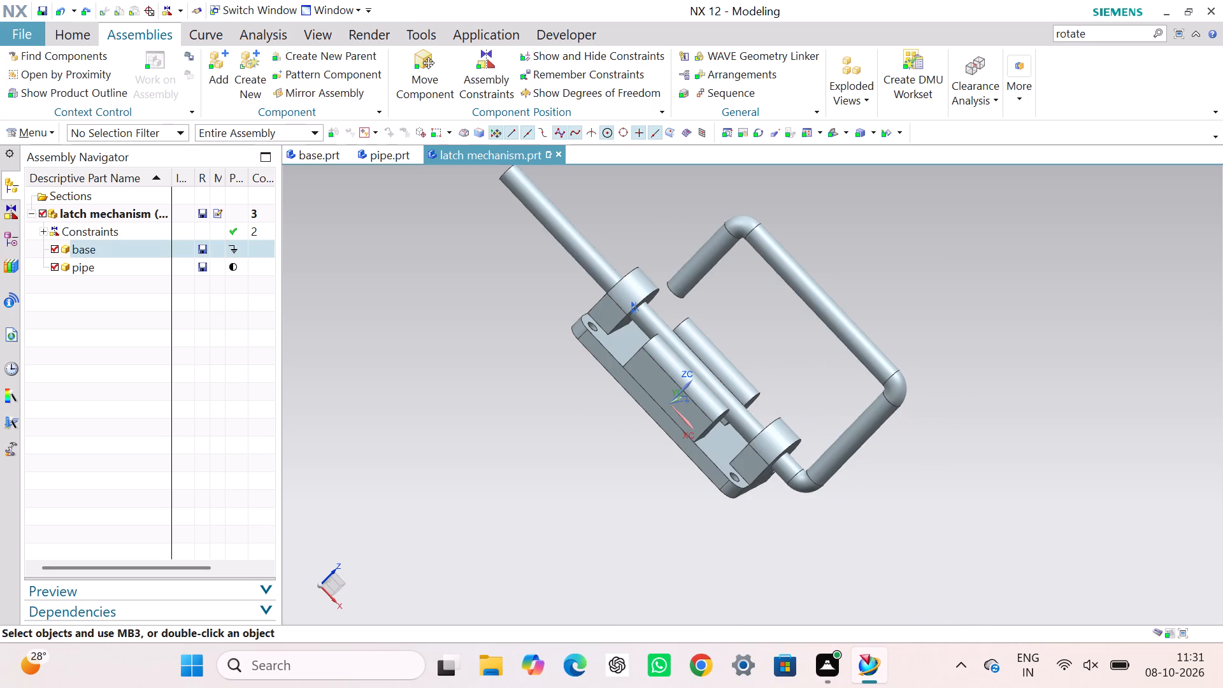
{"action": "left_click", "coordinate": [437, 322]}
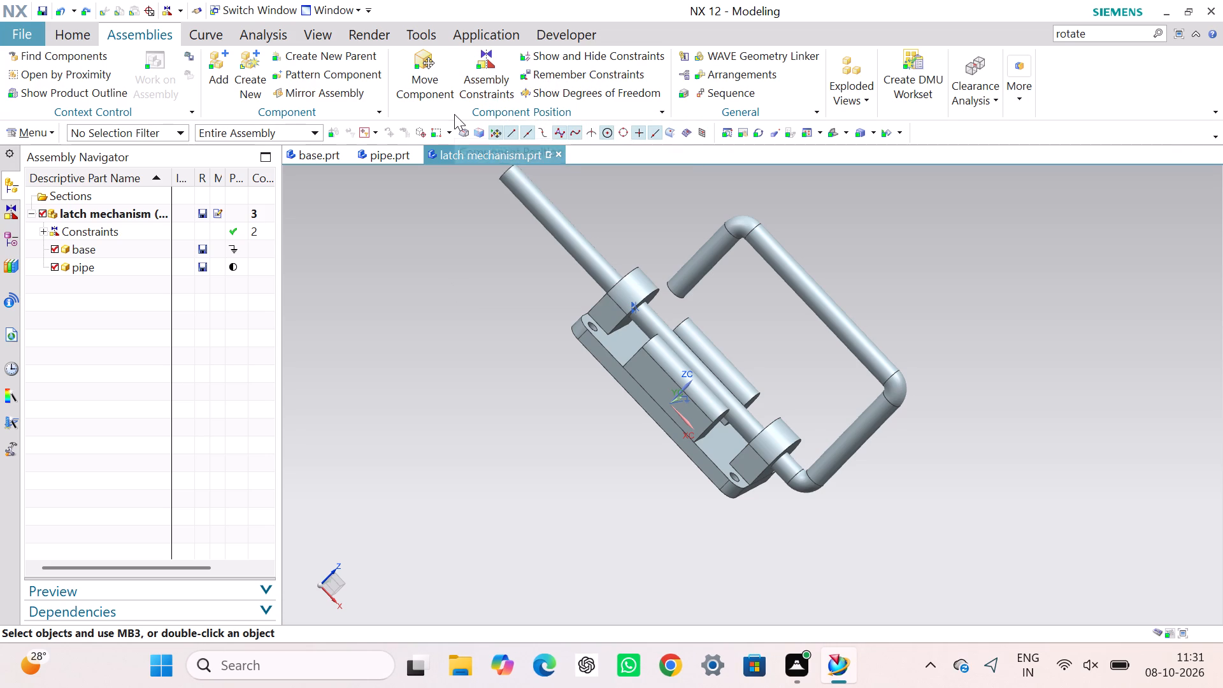
Show the degrees of freedom of the pipe component.
{"action": "left_click", "coordinate": [541, 89]}
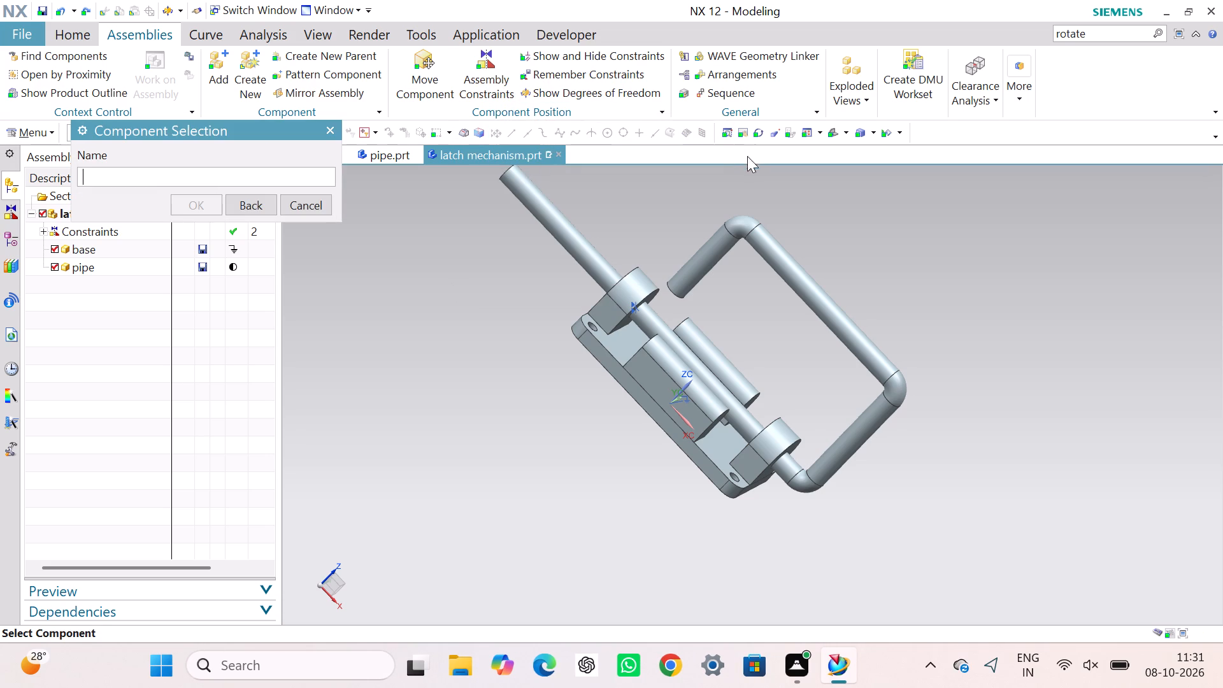
{"action": "left_click", "coordinate": [775, 249]}
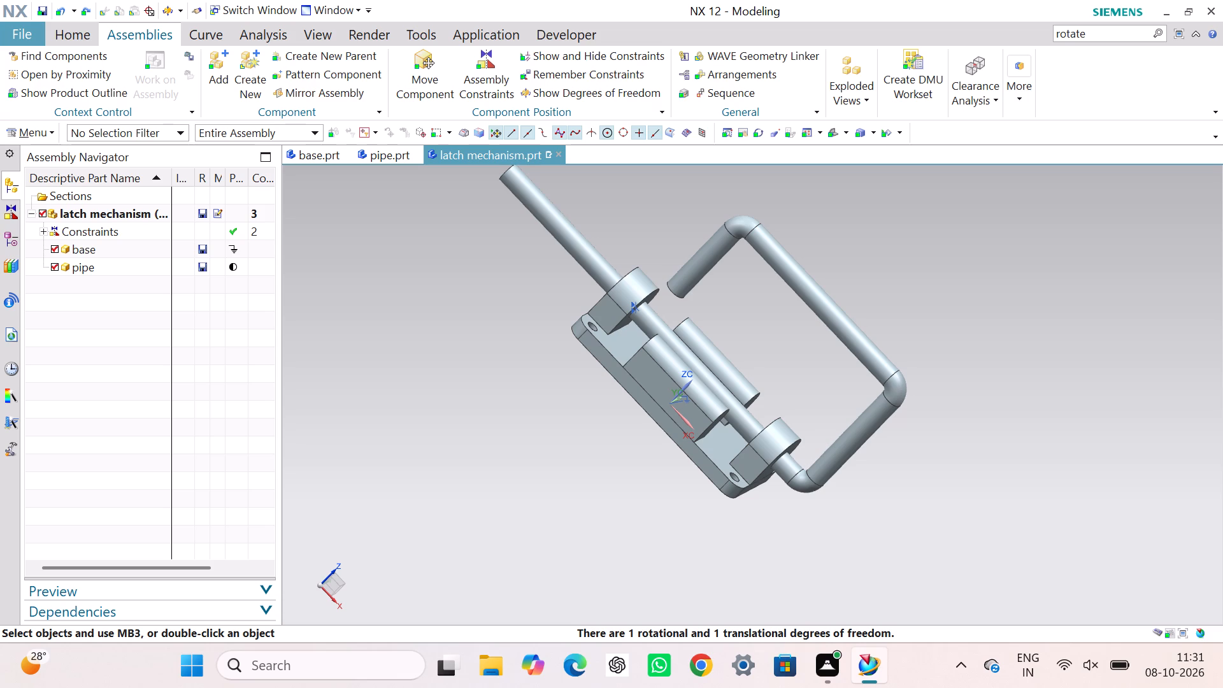
{"action": "left_click", "coordinate": [312, 319]}
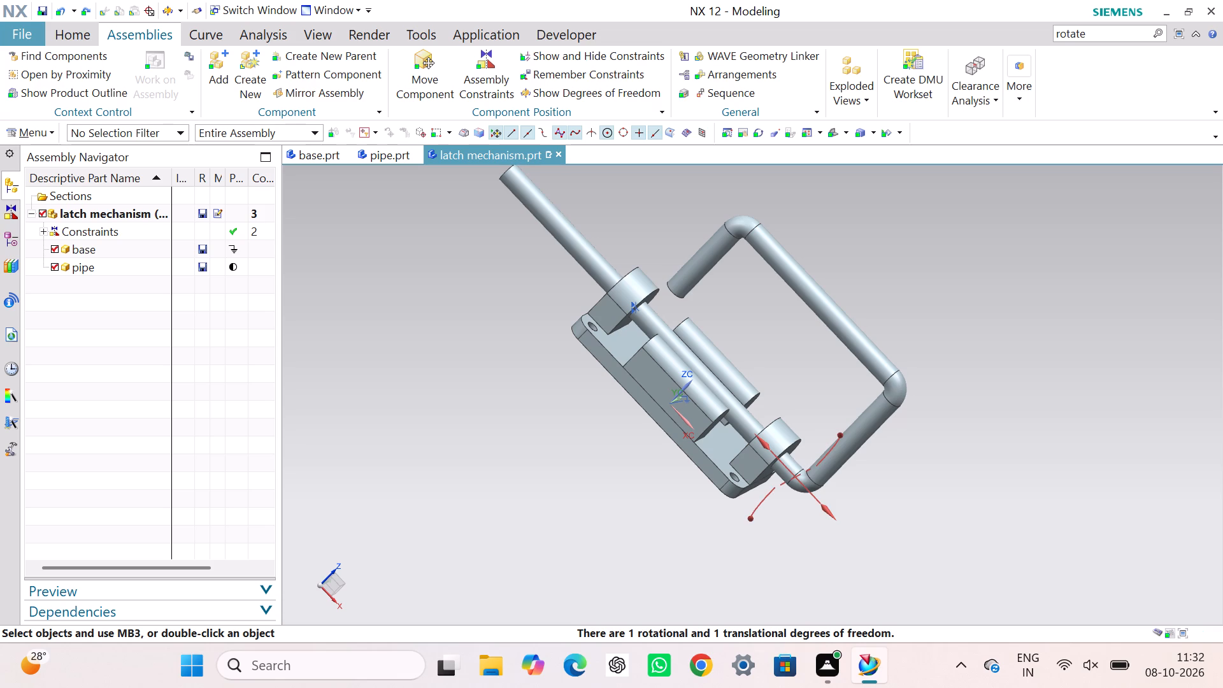
{"action": "double_click", "coordinate": [489, 406]}
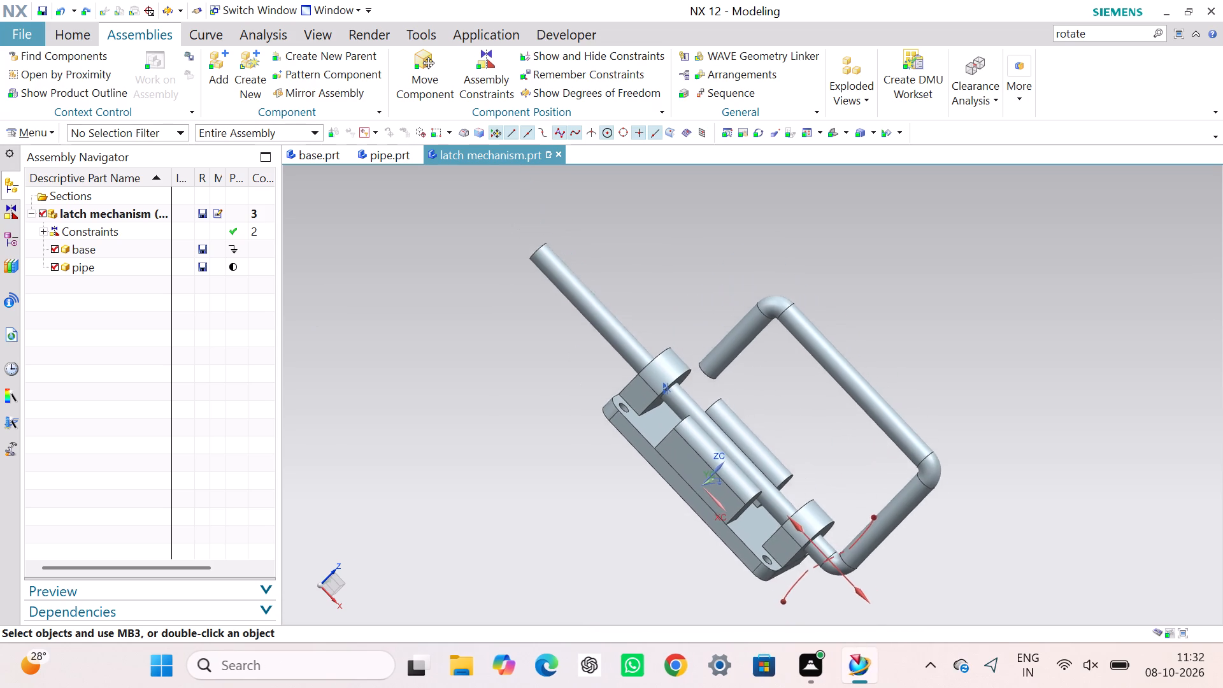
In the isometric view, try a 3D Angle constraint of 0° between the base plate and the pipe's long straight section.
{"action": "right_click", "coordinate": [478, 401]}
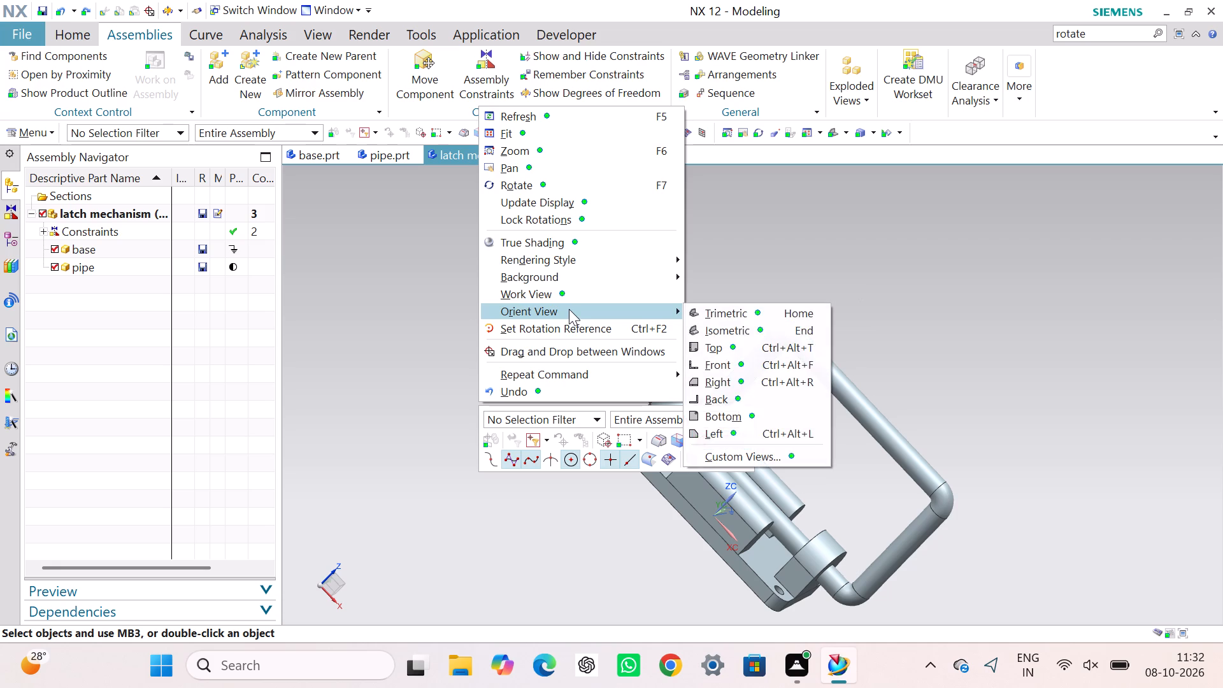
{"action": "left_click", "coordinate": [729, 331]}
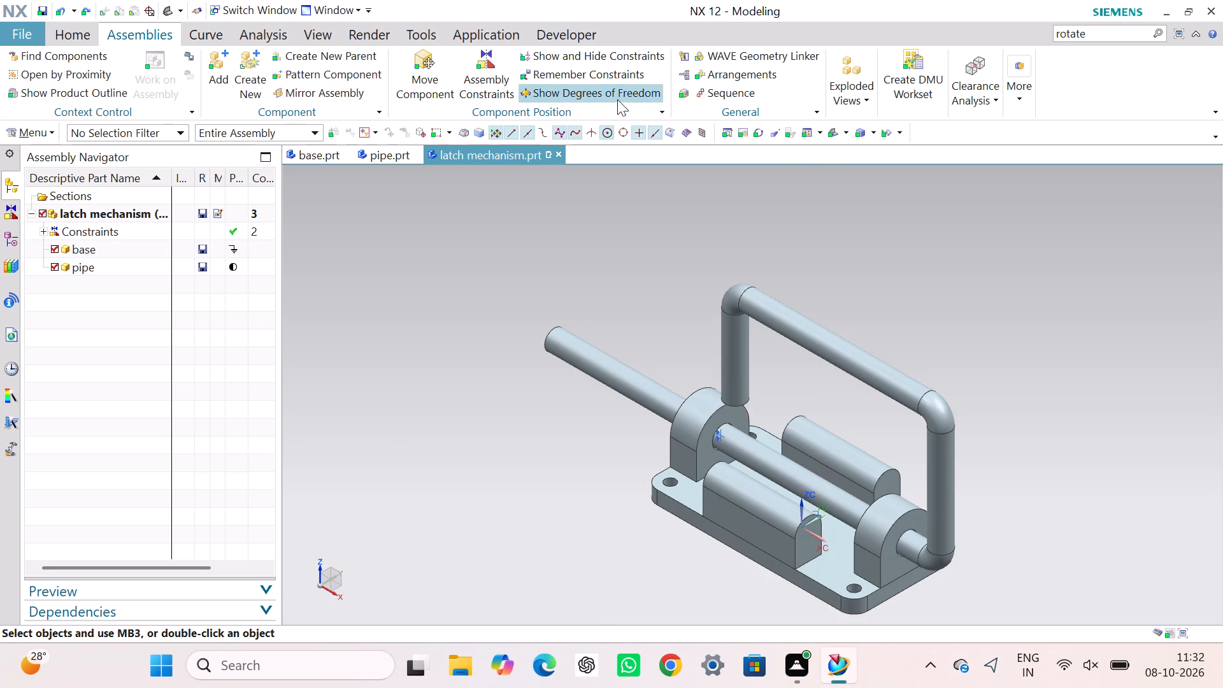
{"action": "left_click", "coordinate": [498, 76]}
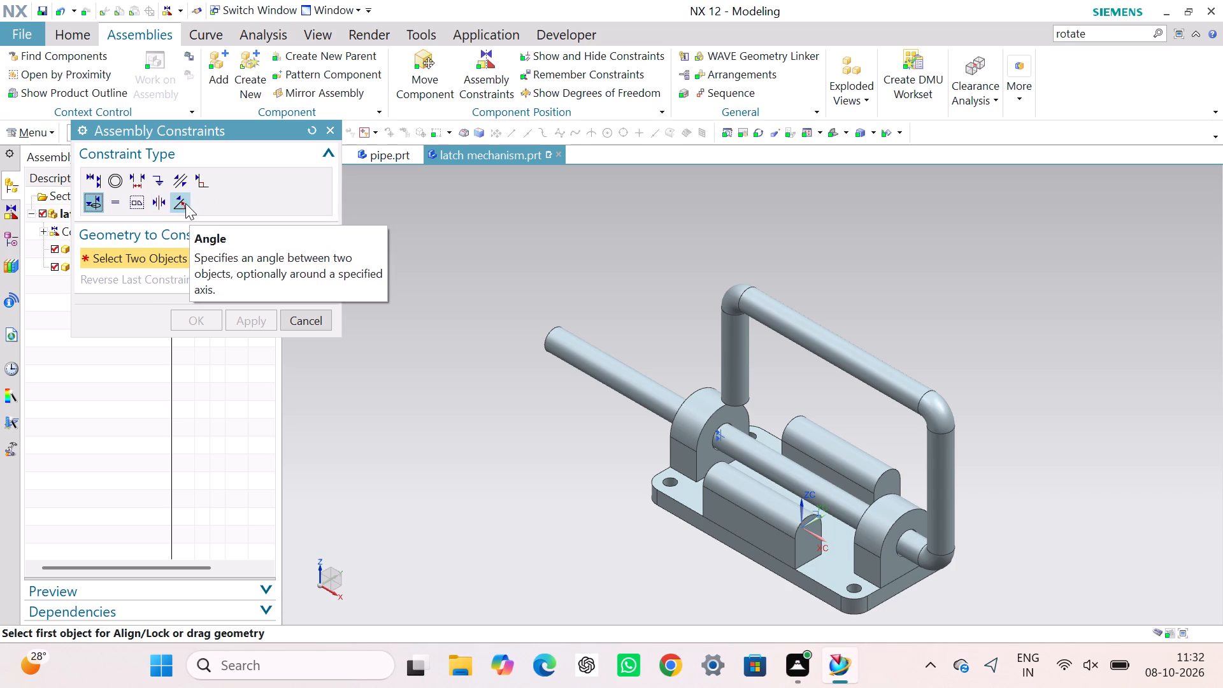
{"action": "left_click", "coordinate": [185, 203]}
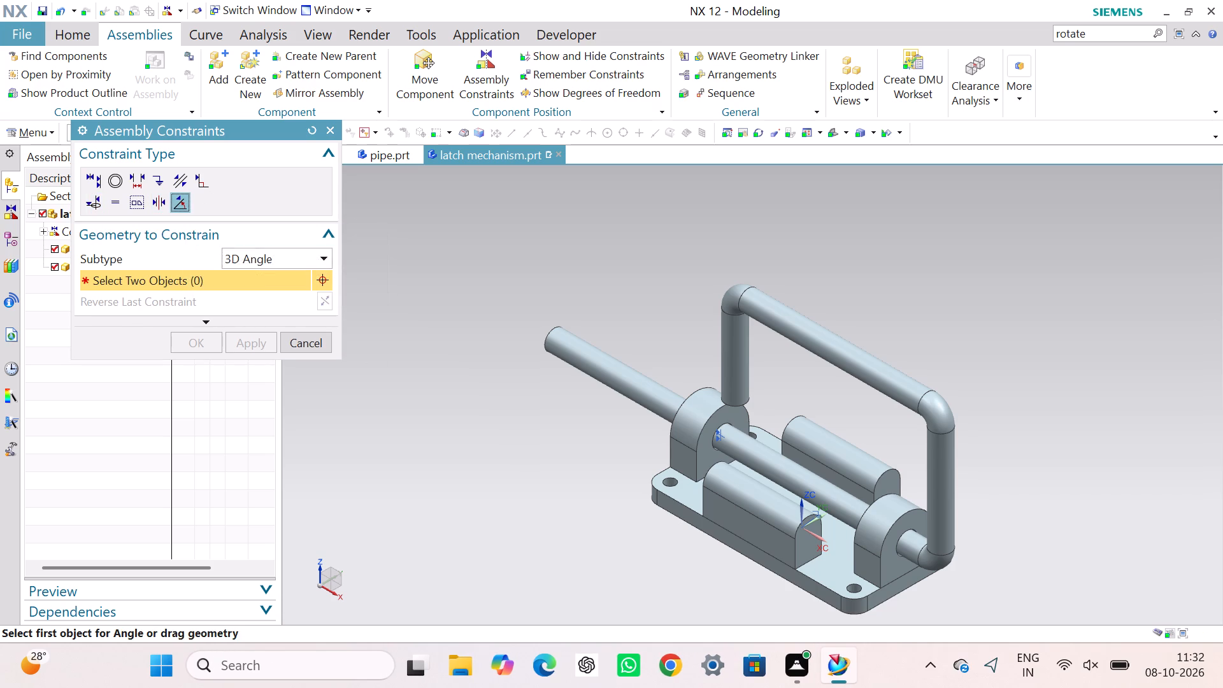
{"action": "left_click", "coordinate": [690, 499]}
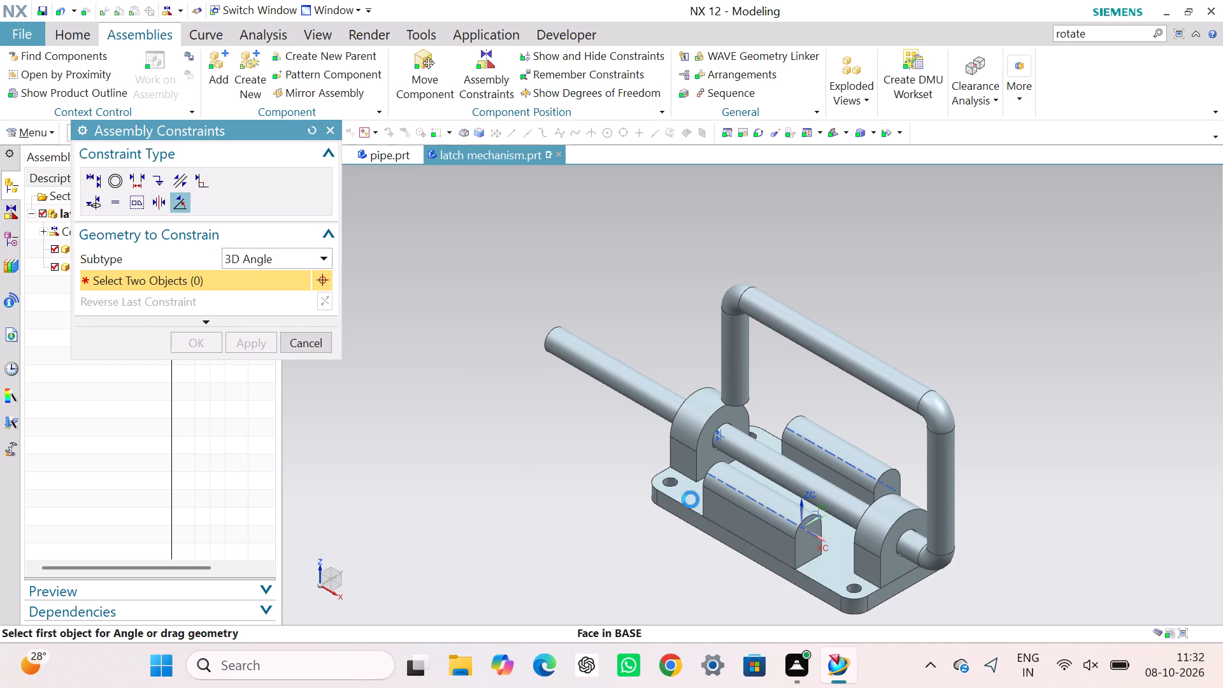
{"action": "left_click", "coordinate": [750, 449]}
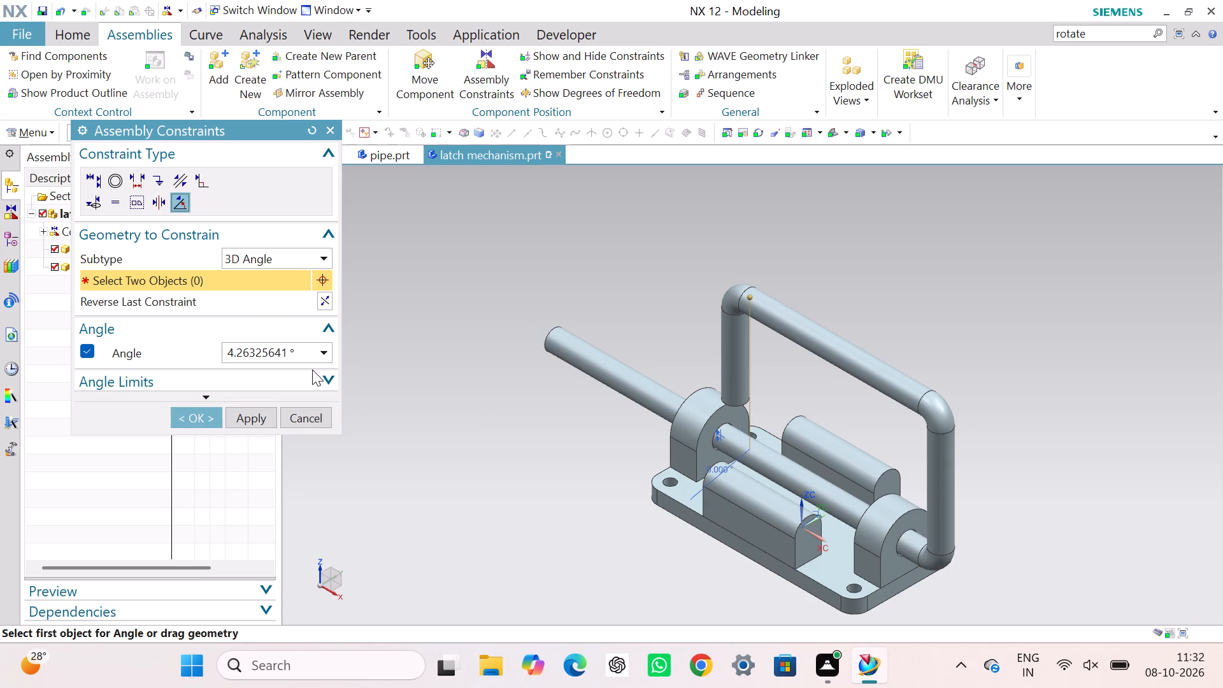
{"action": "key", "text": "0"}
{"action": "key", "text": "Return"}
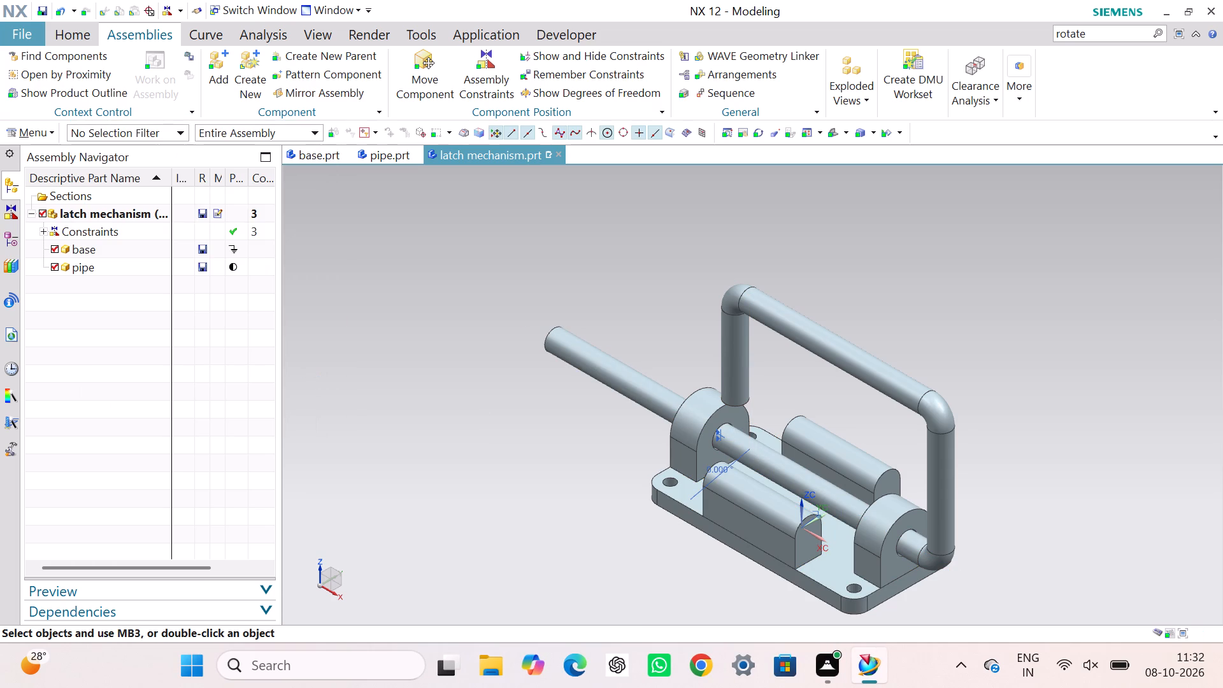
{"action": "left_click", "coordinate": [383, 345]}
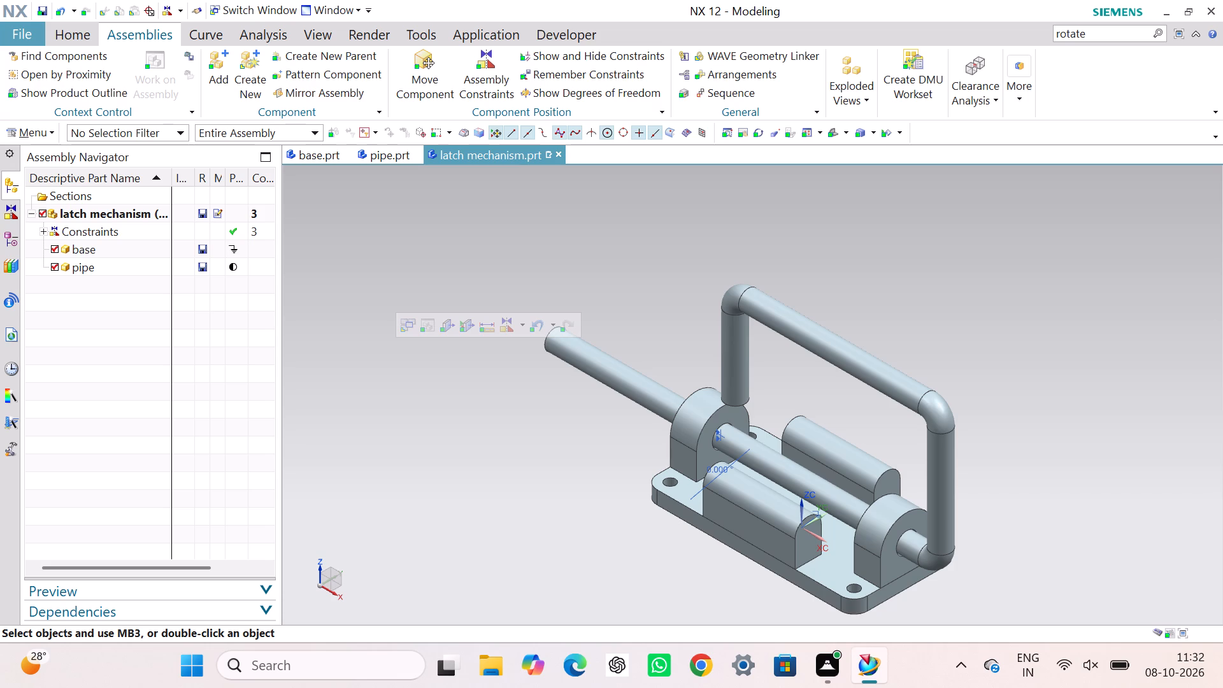
Show the pipe's degrees of freedom again to check the effect of the angle constraint.
{"action": "right_click", "coordinate": [784, 322]}
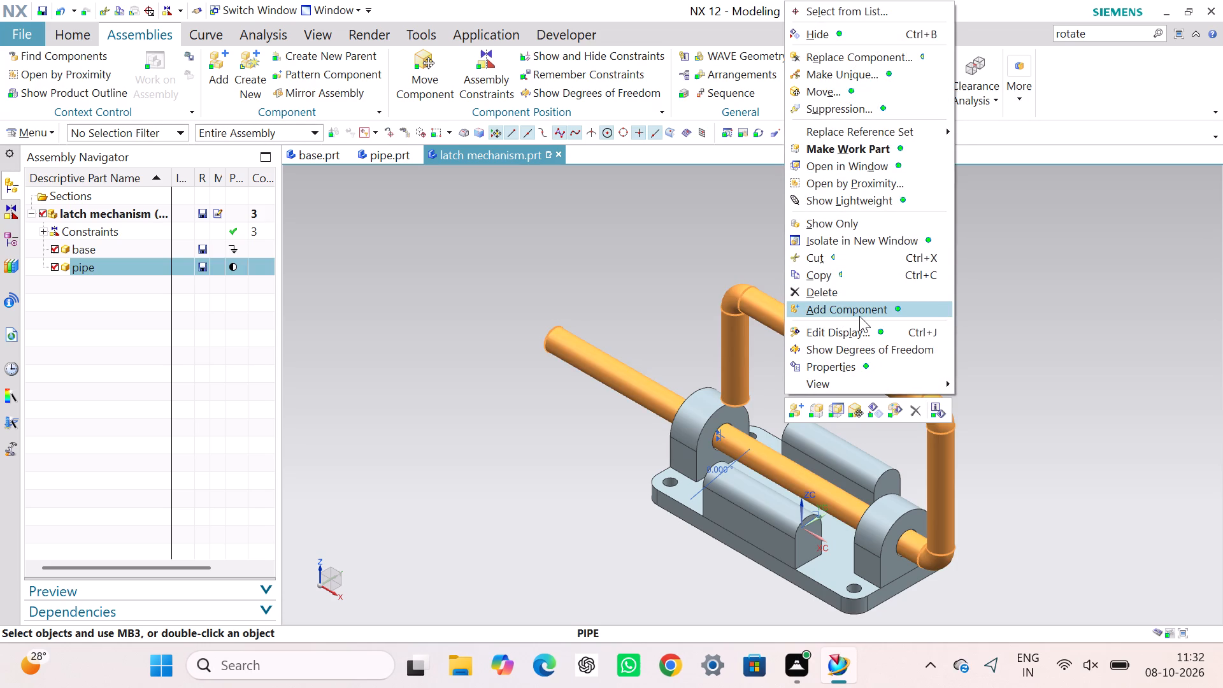
{"action": "left_click", "coordinate": [871, 353]}
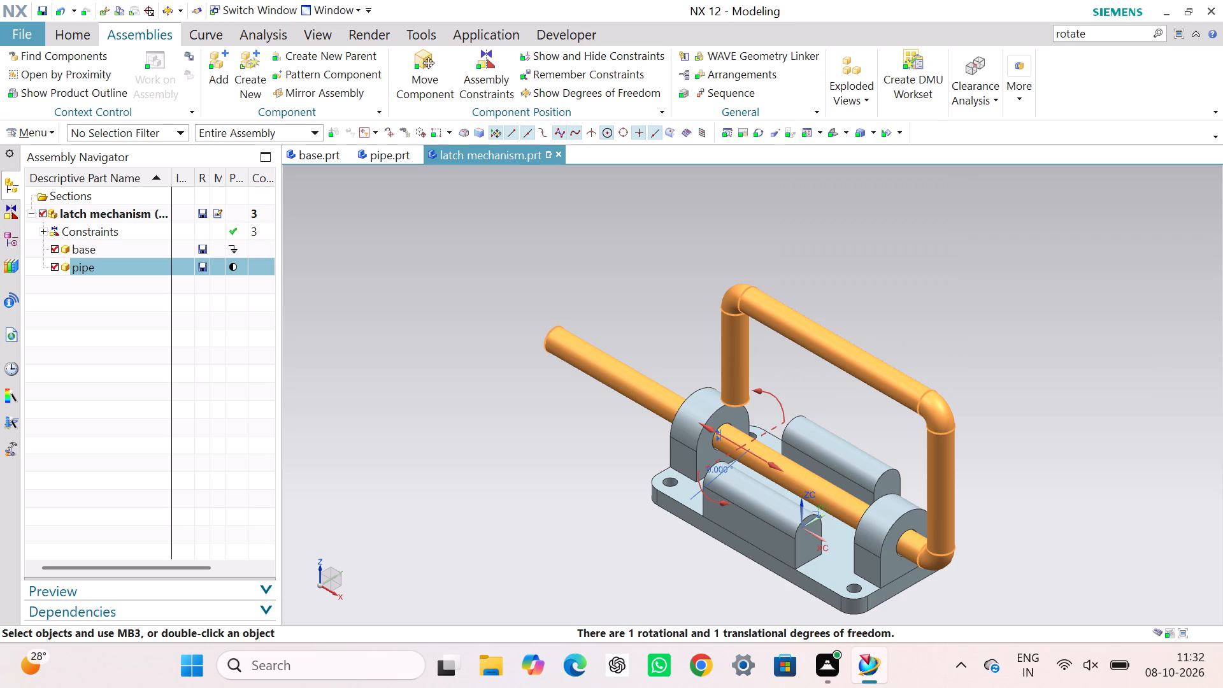
{"action": "left_click", "coordinate": [378, 385]}
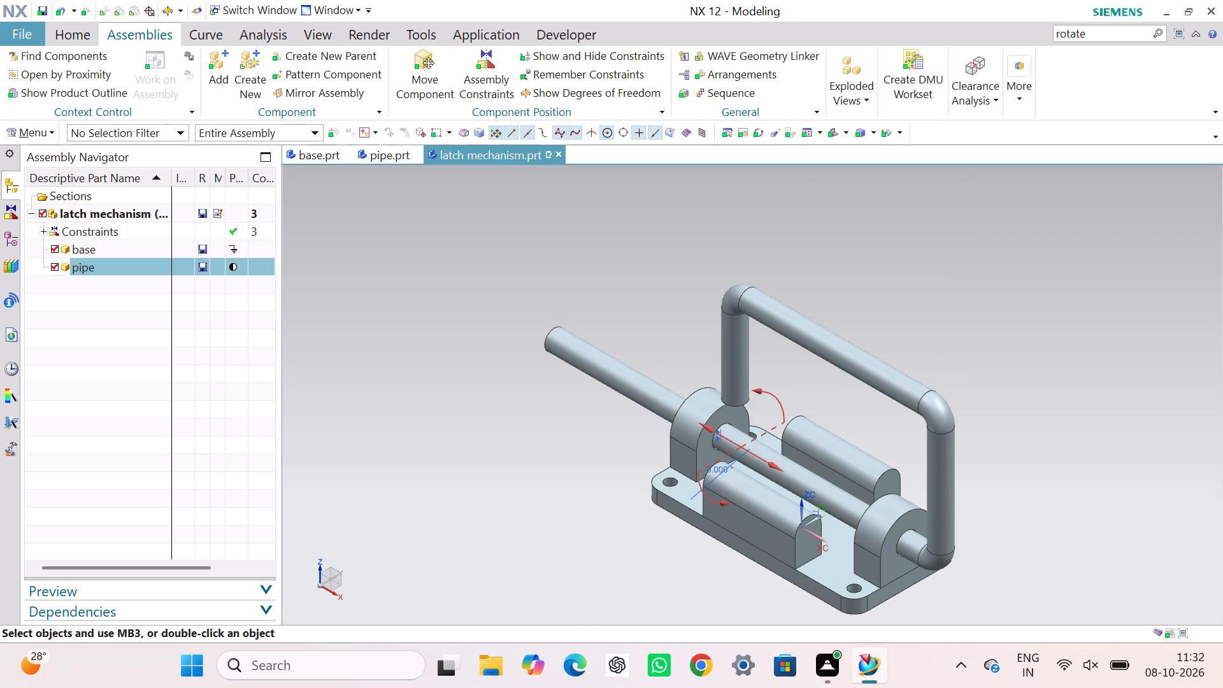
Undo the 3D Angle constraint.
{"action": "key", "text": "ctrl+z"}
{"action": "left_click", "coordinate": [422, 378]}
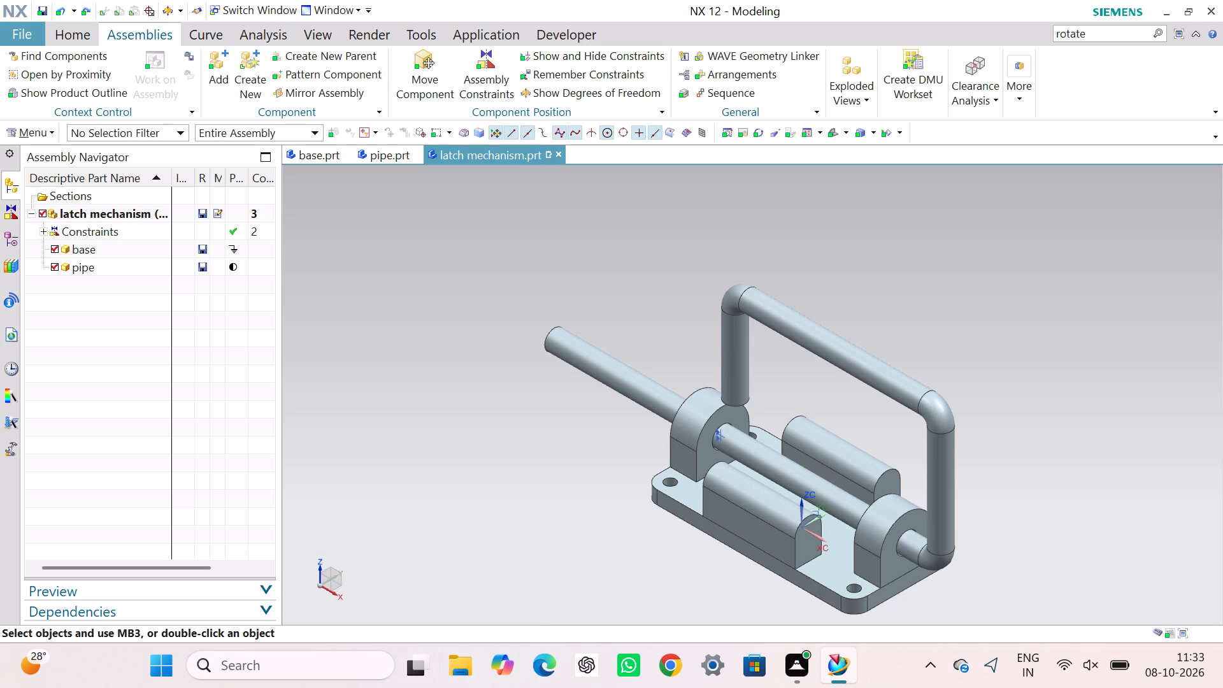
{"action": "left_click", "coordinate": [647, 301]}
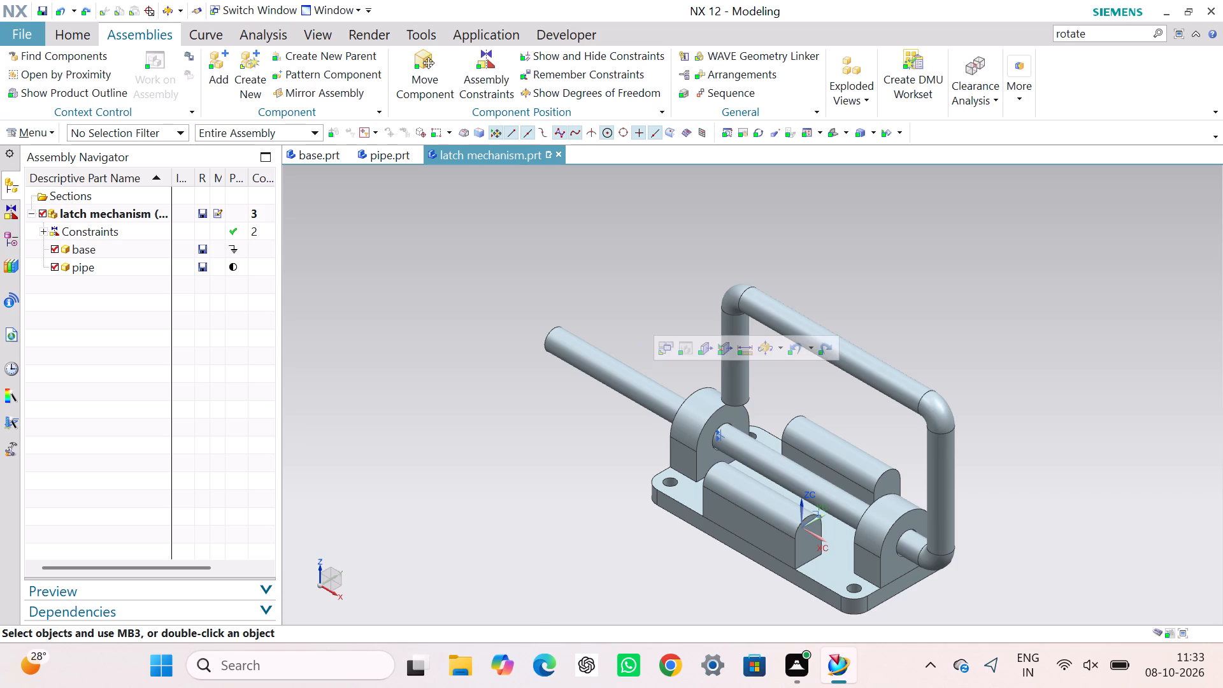
Add a 50 mm Distance constraint between the pipe's free straight end and the outer face of the nearest base support lug.
{"action": "right_click", "coordinate": [438, 420]}
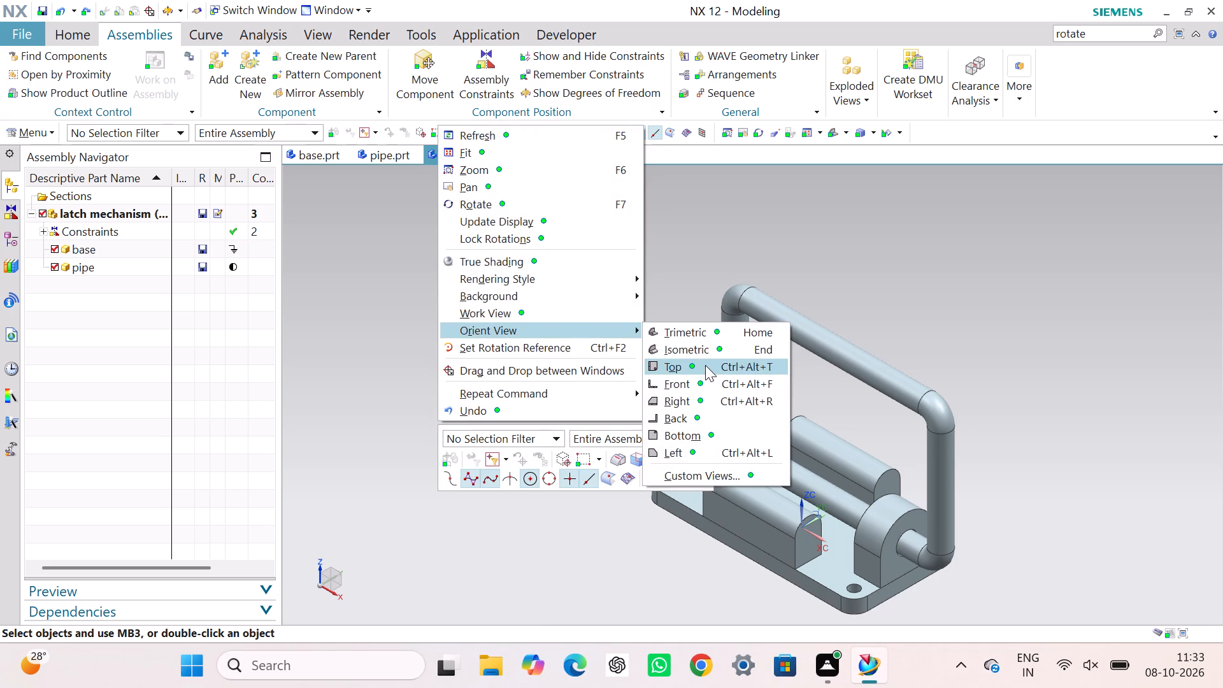
{"action": "left_click", "coordinate": [710, 386]}
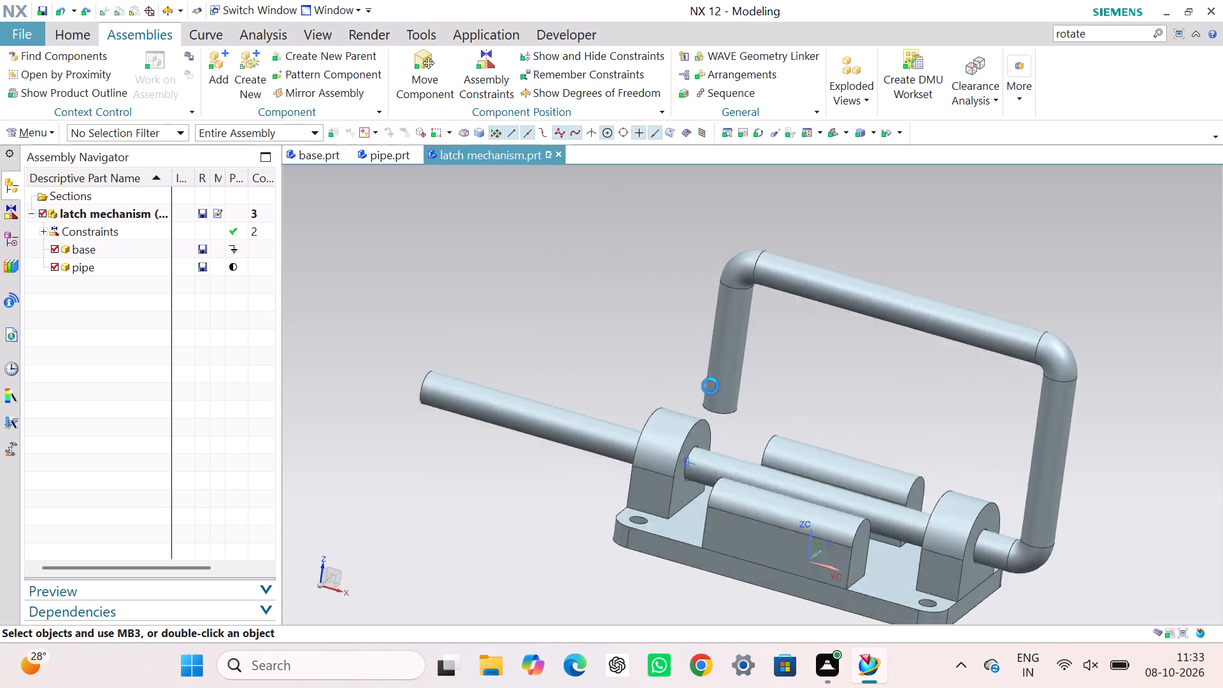
{"action": "scroll", "coordinate": [740, 486], "scroll_direction": "up", "scroll_amount": 3}
{"action": "scroll", "coordinate": [738, 482], "scroll_direction": "down", "scroll_amount": 8}
{"action": "scroll", "coordinate": [877, 501], "scroll_direction": "up", "scroll_amount": 2}
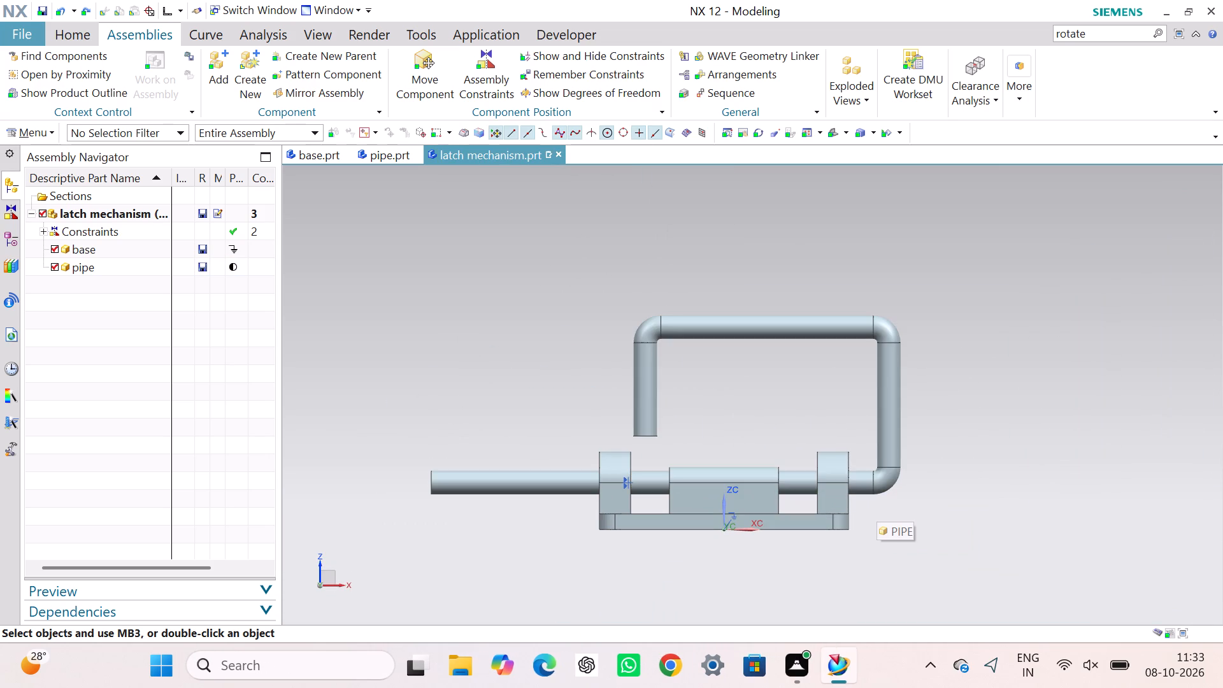
{"action": "left_click", "coordinate": [977, 485]}
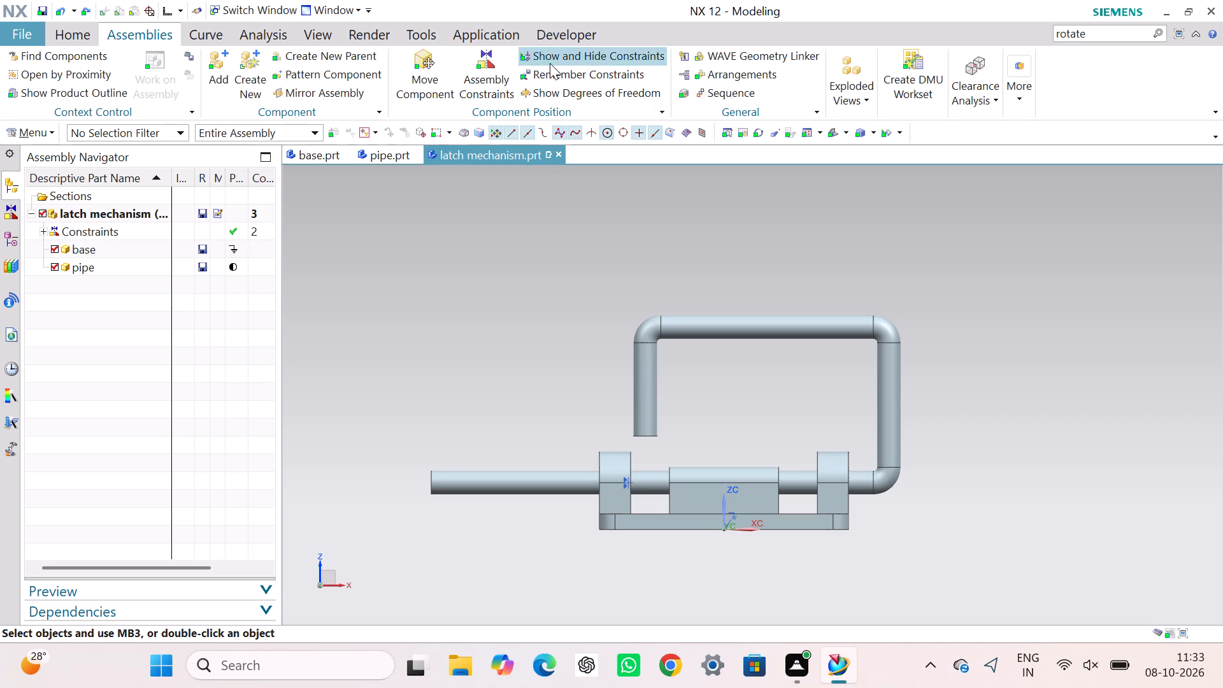
{"action": "left_click", "coordinate": [483, 85]}
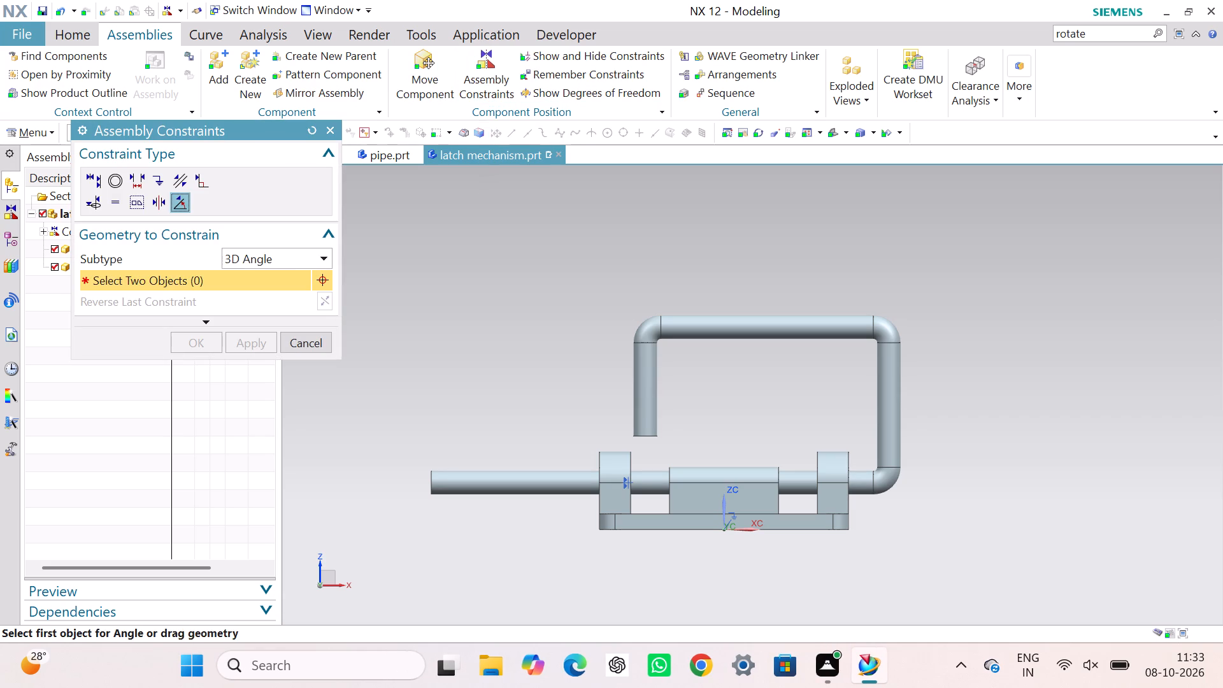
{"action": "left_click", "coordinate": [143, 187]}
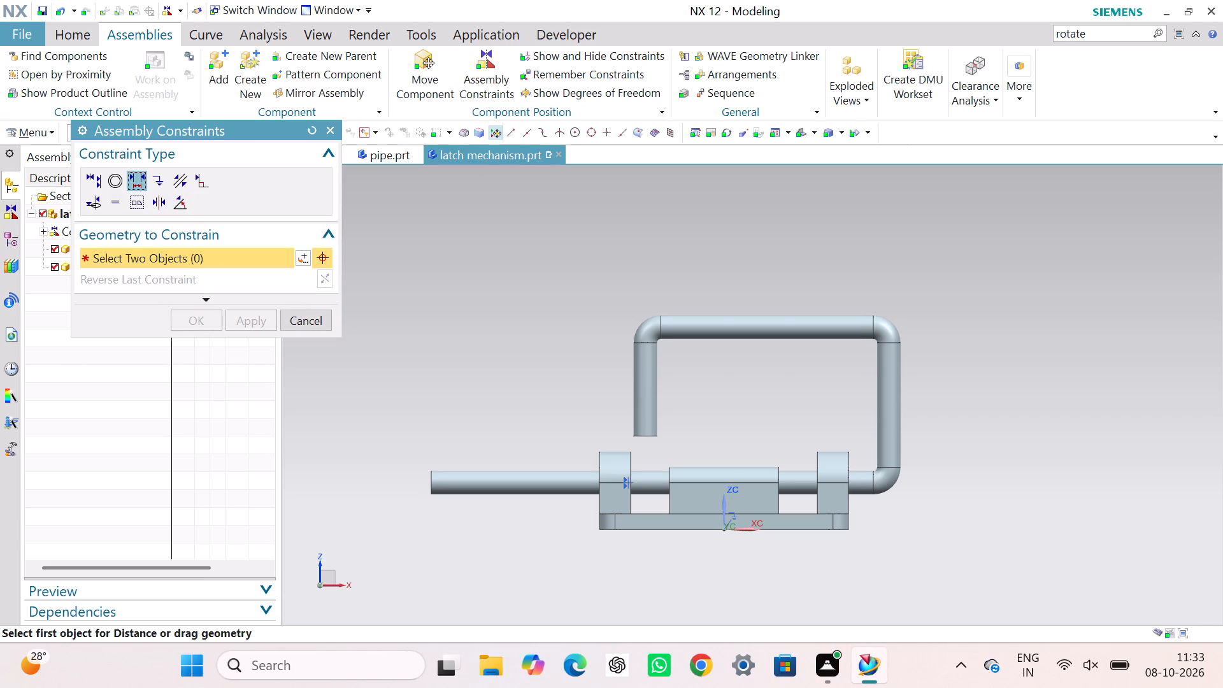
{"action": "left_click", "coordinate": [427, 485]}
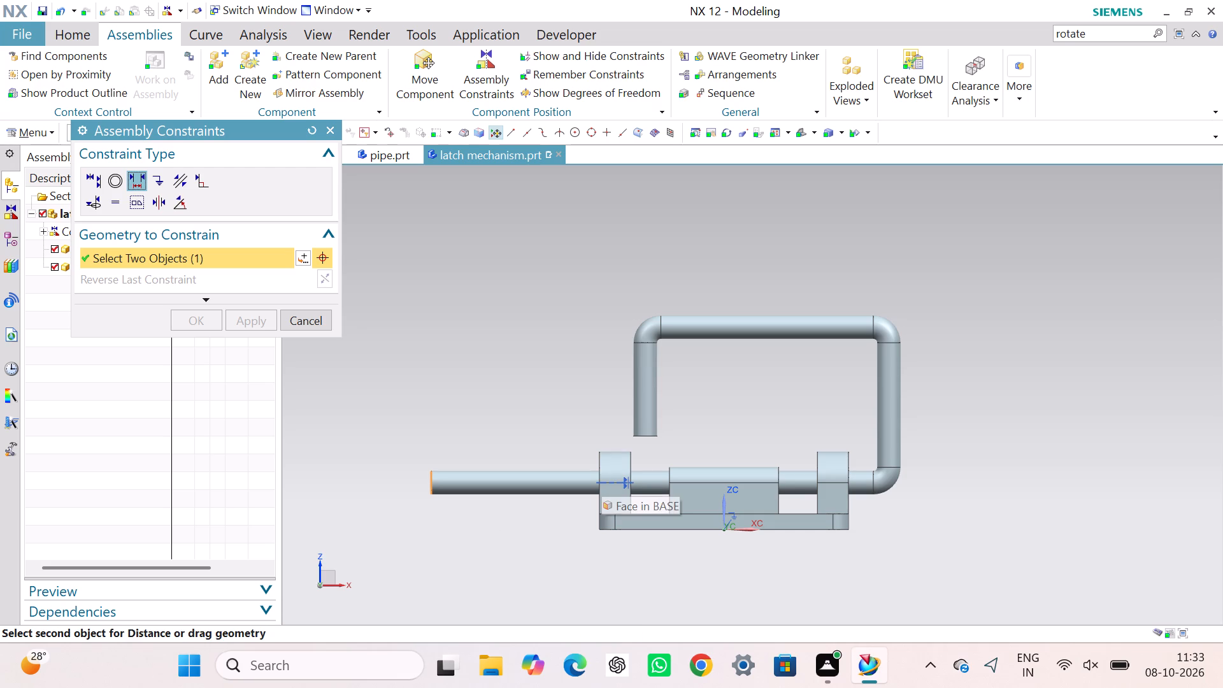
{"action": "scroll", "coordinate": [601, 499], "scroll_direction": "down", "scroll_amount": 4}
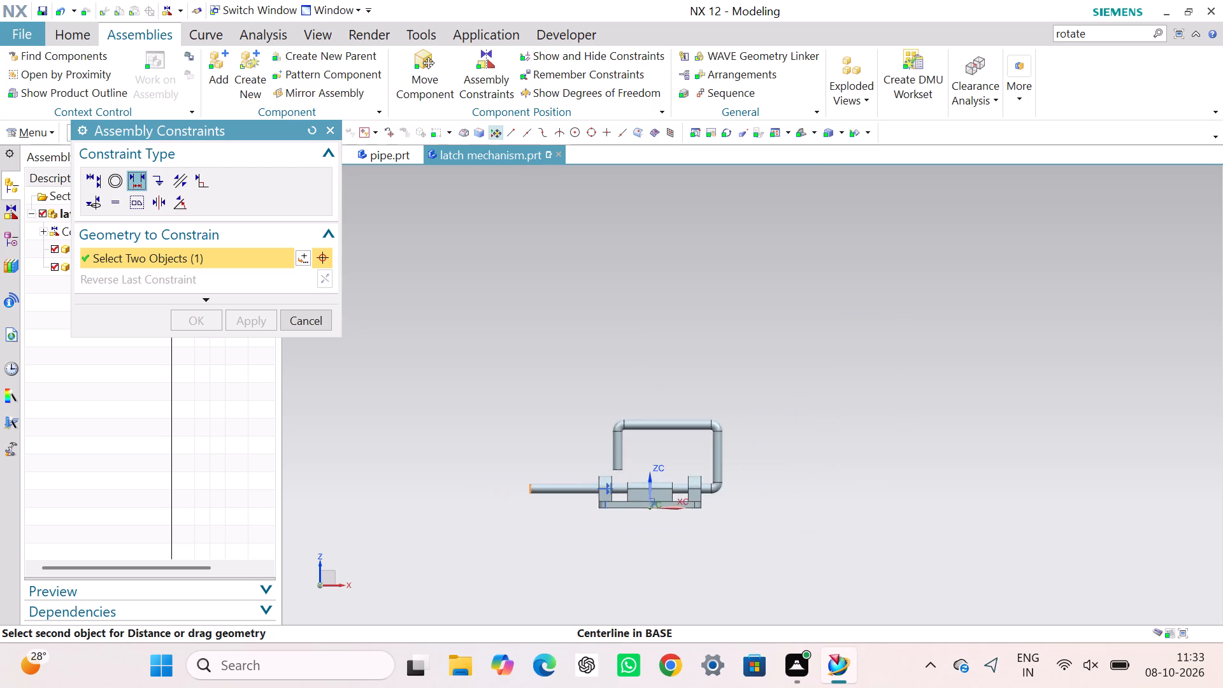
{"action": "scroll", "coordinate": [597, 489], "scroll_direction": "up", "scroll_amount": 9}
{"action": "left_click", "coordinate": [606, 530]}
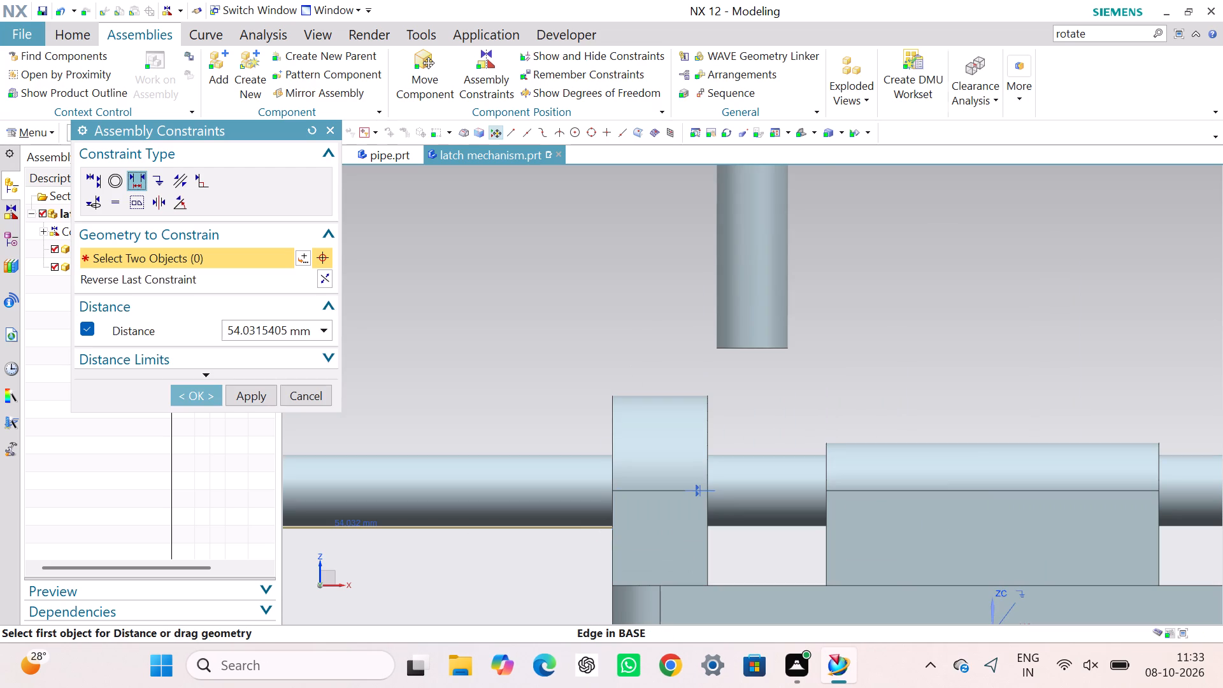
{"action": "double_click", "coordinate": [267, 327]}
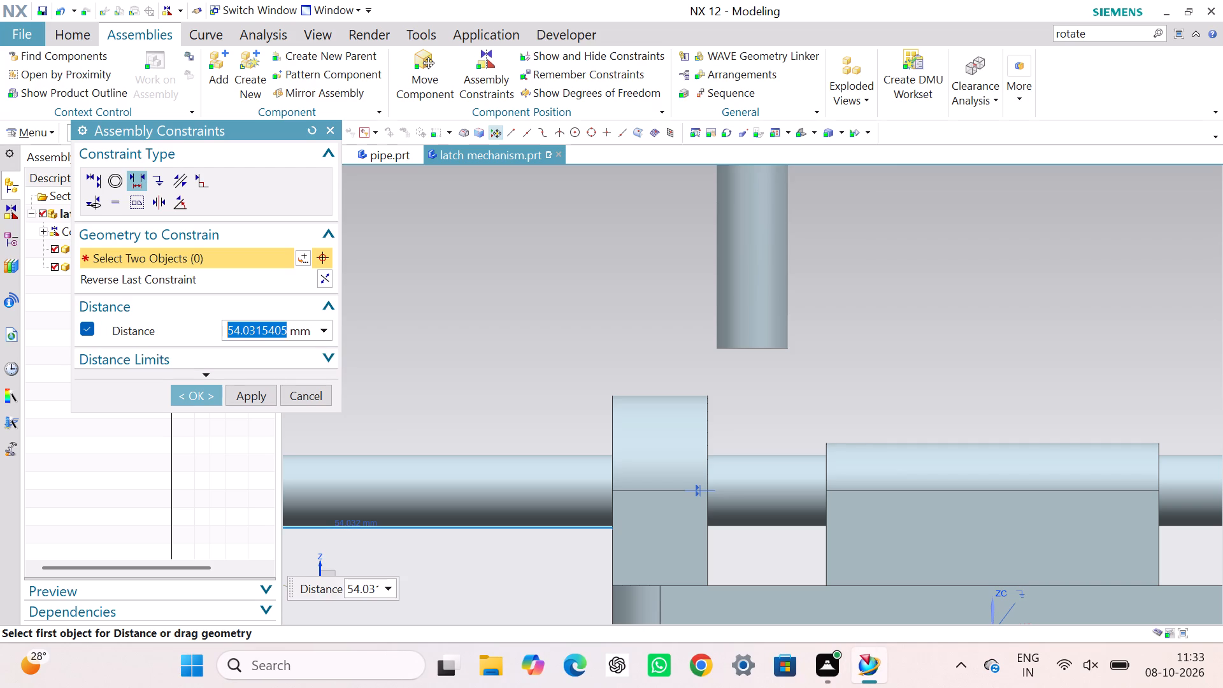
{"action": "type", "text": "50"}
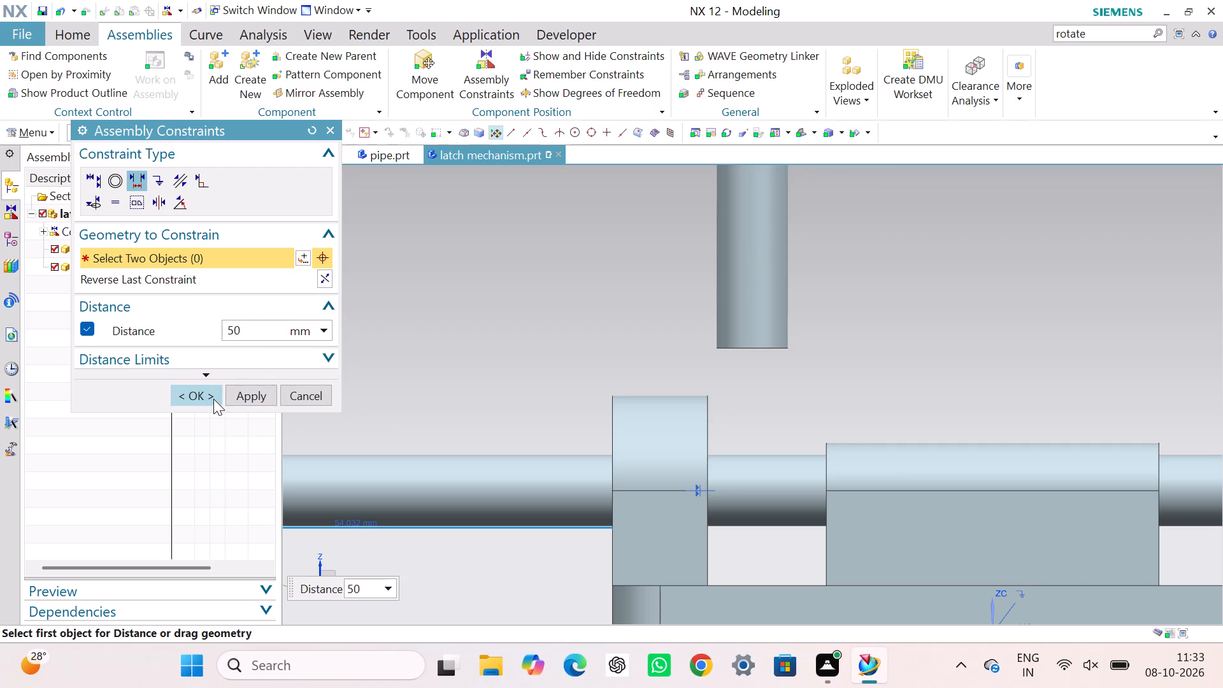
{"action": "left_click", "coordinate": [213, 399]}
{"action": "left_click", "coordinate": [436, 354]}
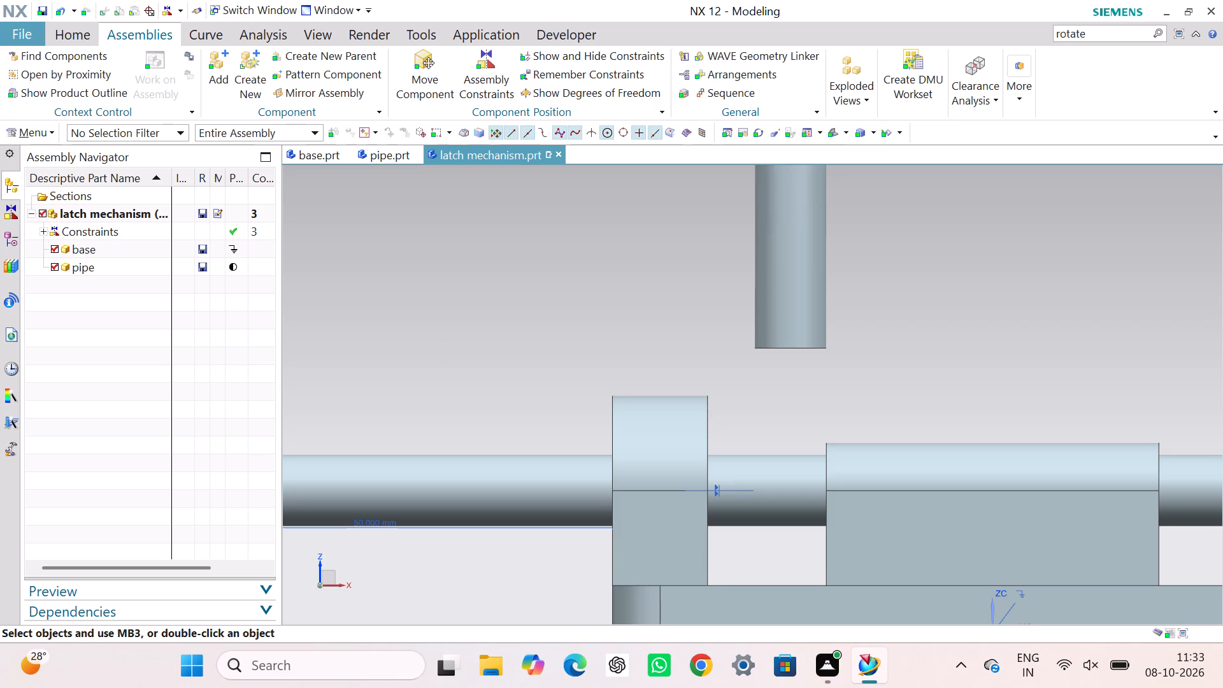
Show the pipe's degrees of freedom and examine its remaining movement around the base.
{"action": "scroll", "coordinate": [437, 354], "scroll_direction": "down", "scroll_amount": 4}
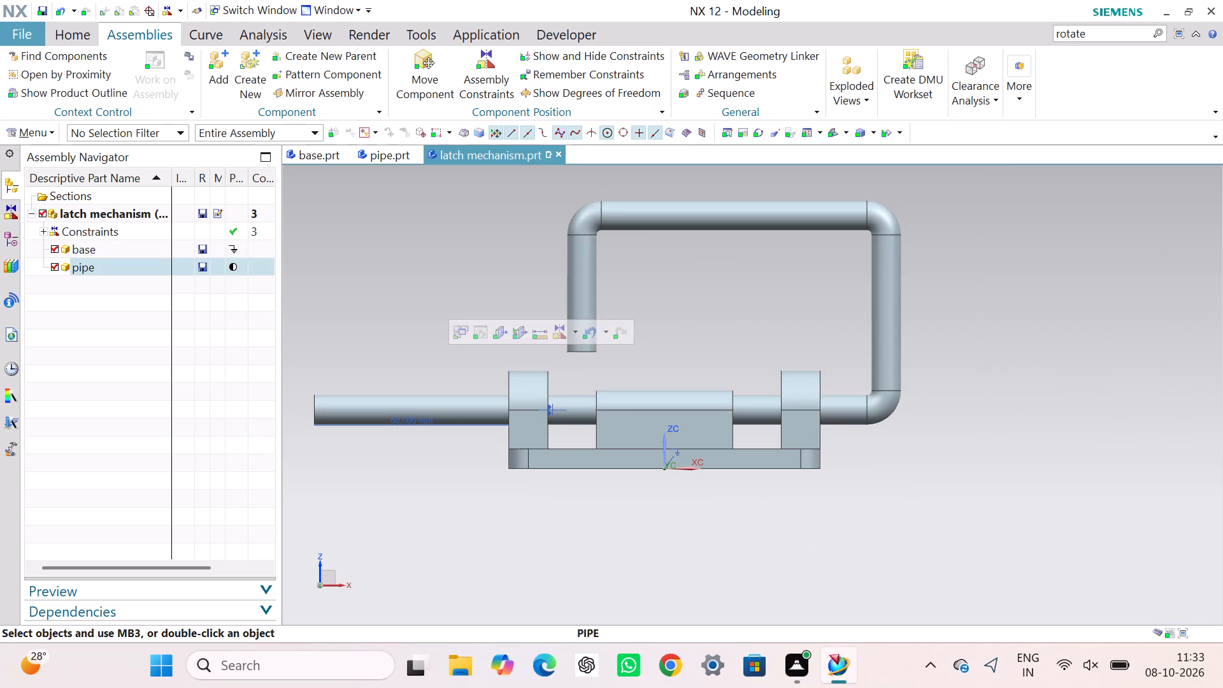
{"action": "left_click", "coordinate": [976, 474]}
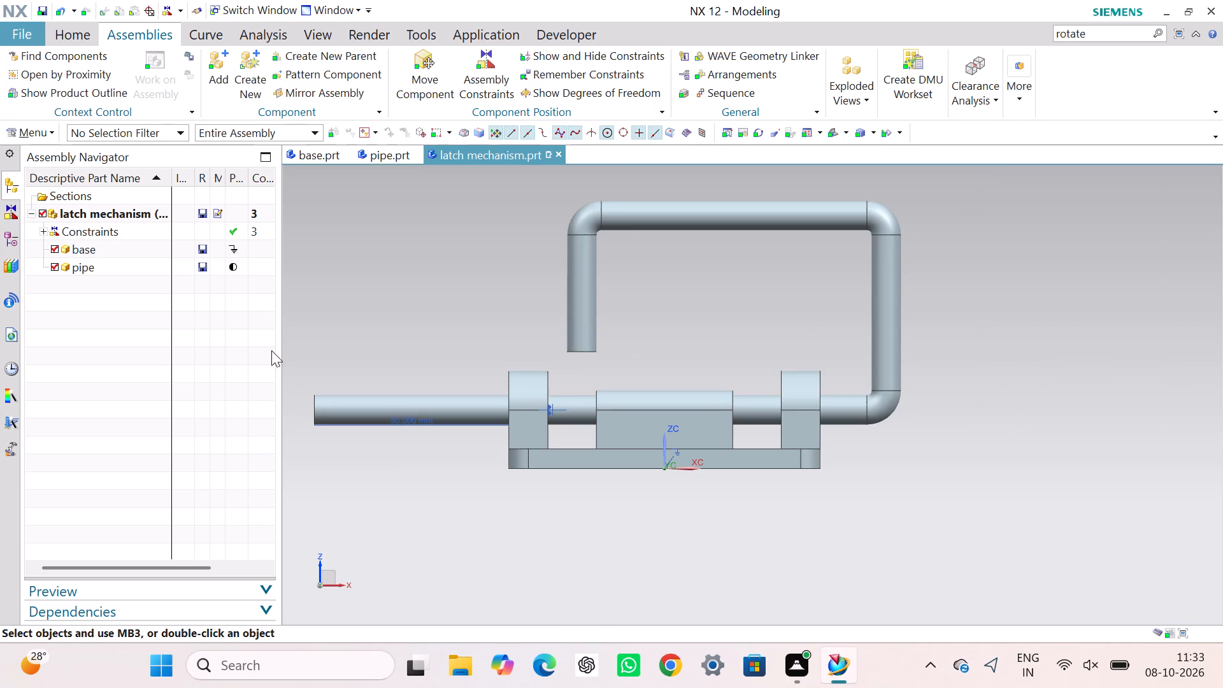
{"action": "right_click", "coordinate": [665, 220]}
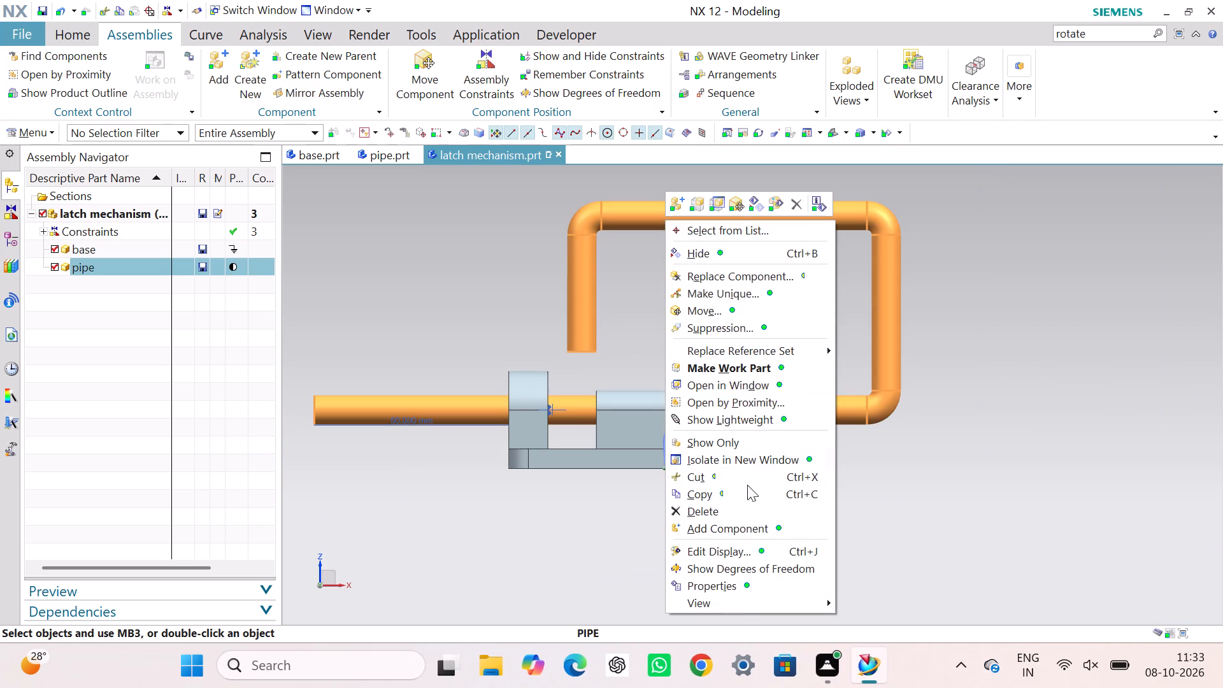
{"action": "left_click", "coordinate": [755, 562]}
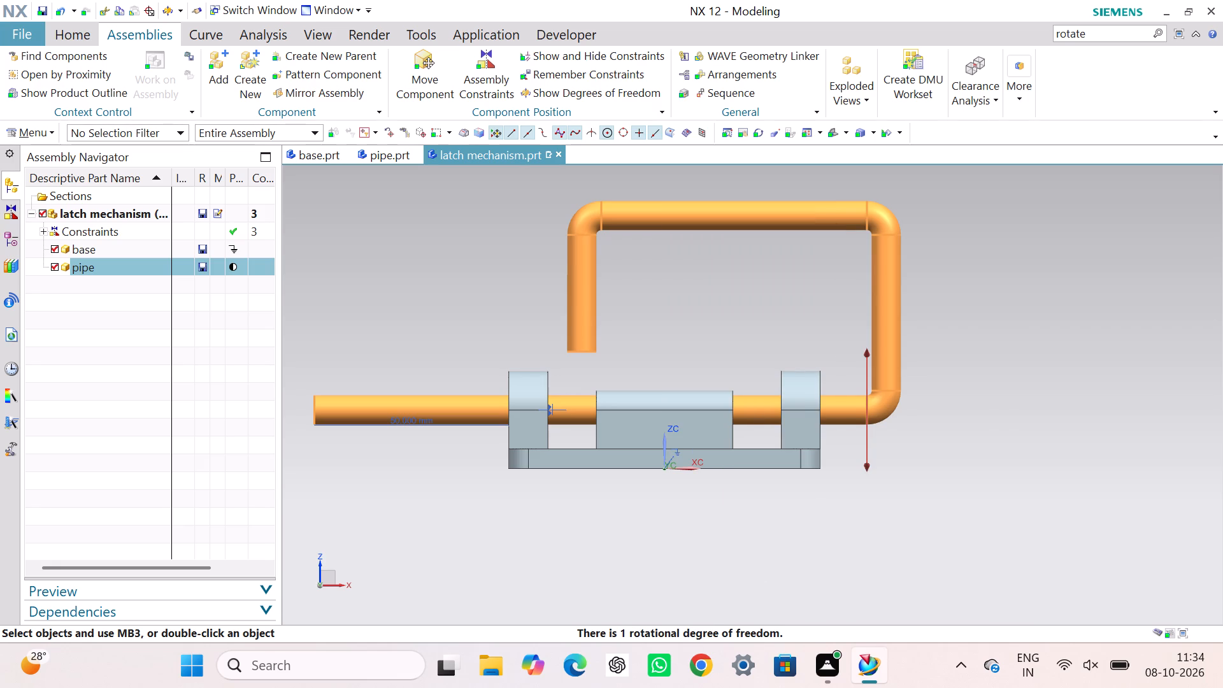
{"action": "left_click", "coordinate": [971, 388]}
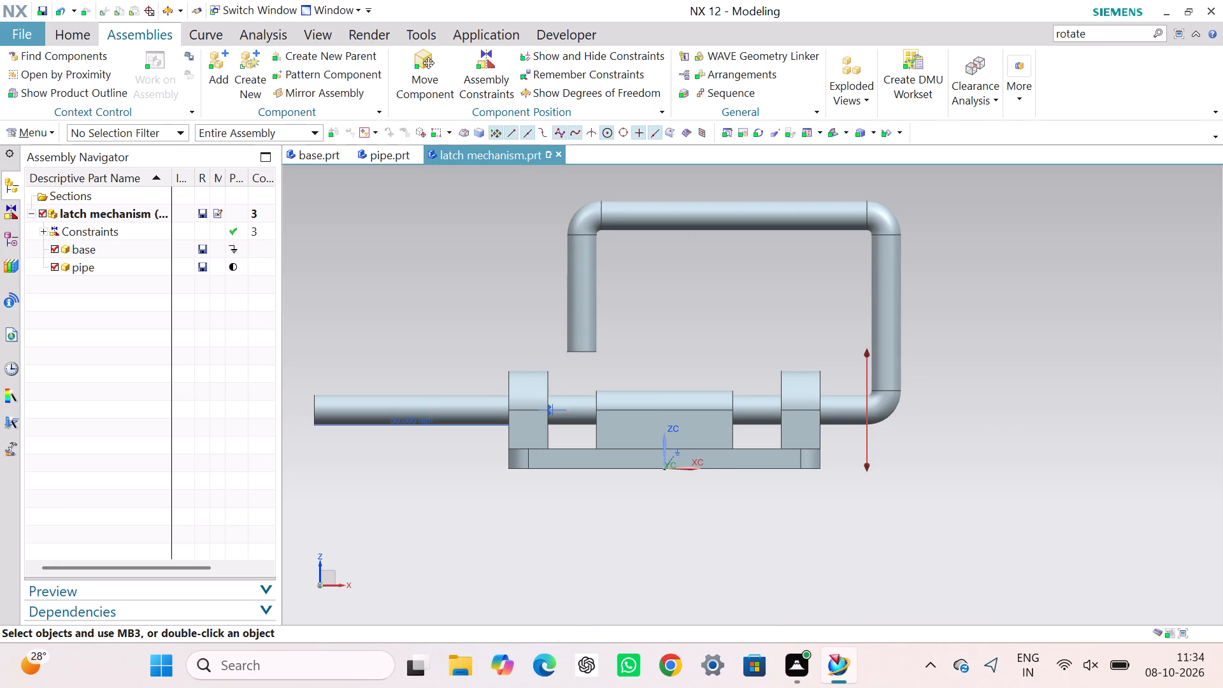
{"action": "middle_click_drag", "start_coordinate": [941, 363], "coordinate": [899, 475]}
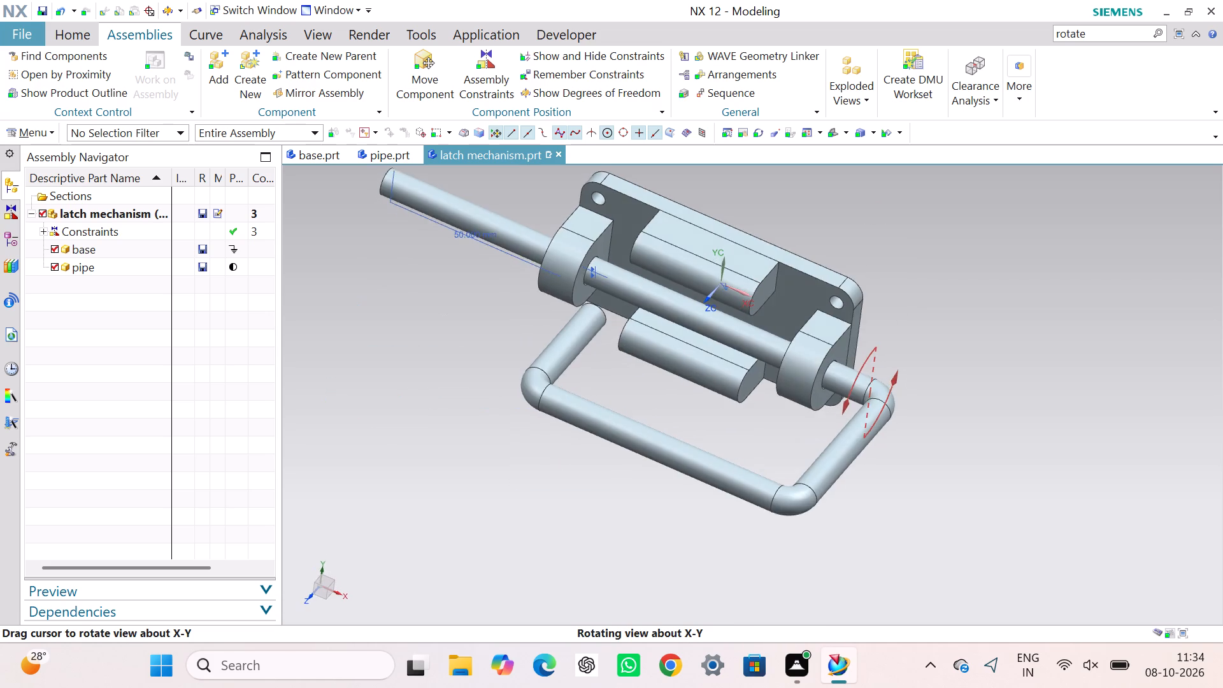
{"action": "middle_click_drag", "start_coordinate": [899, 475], "coordinate": [867, 433]}
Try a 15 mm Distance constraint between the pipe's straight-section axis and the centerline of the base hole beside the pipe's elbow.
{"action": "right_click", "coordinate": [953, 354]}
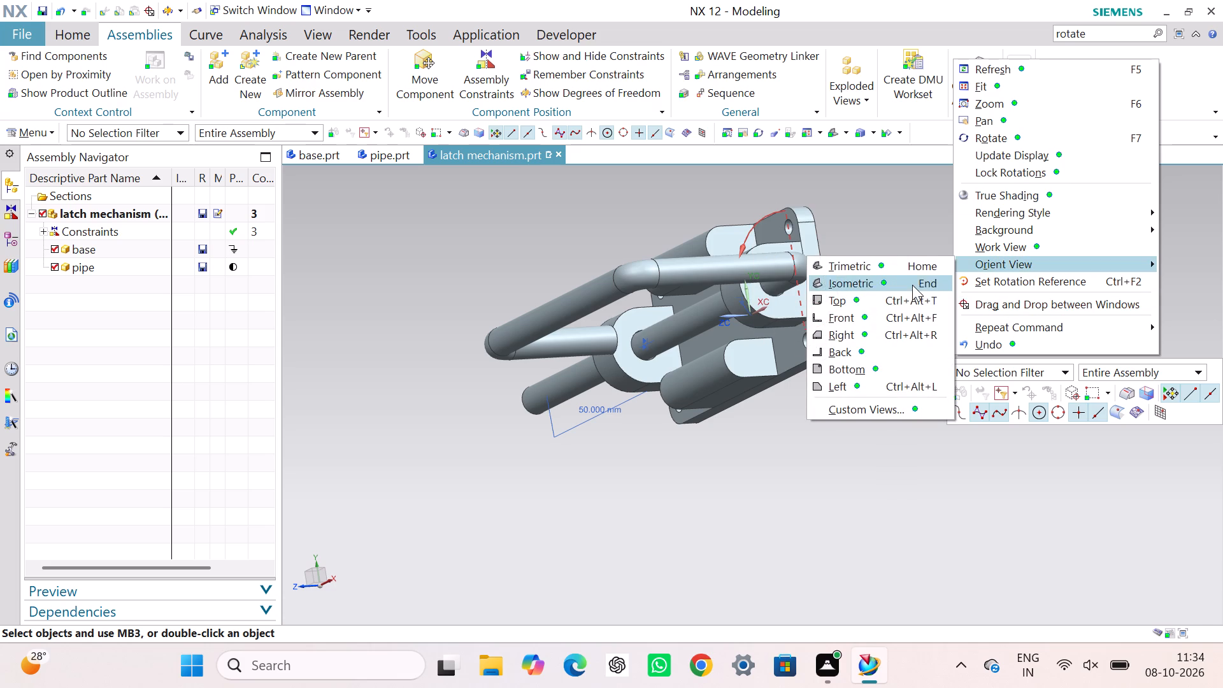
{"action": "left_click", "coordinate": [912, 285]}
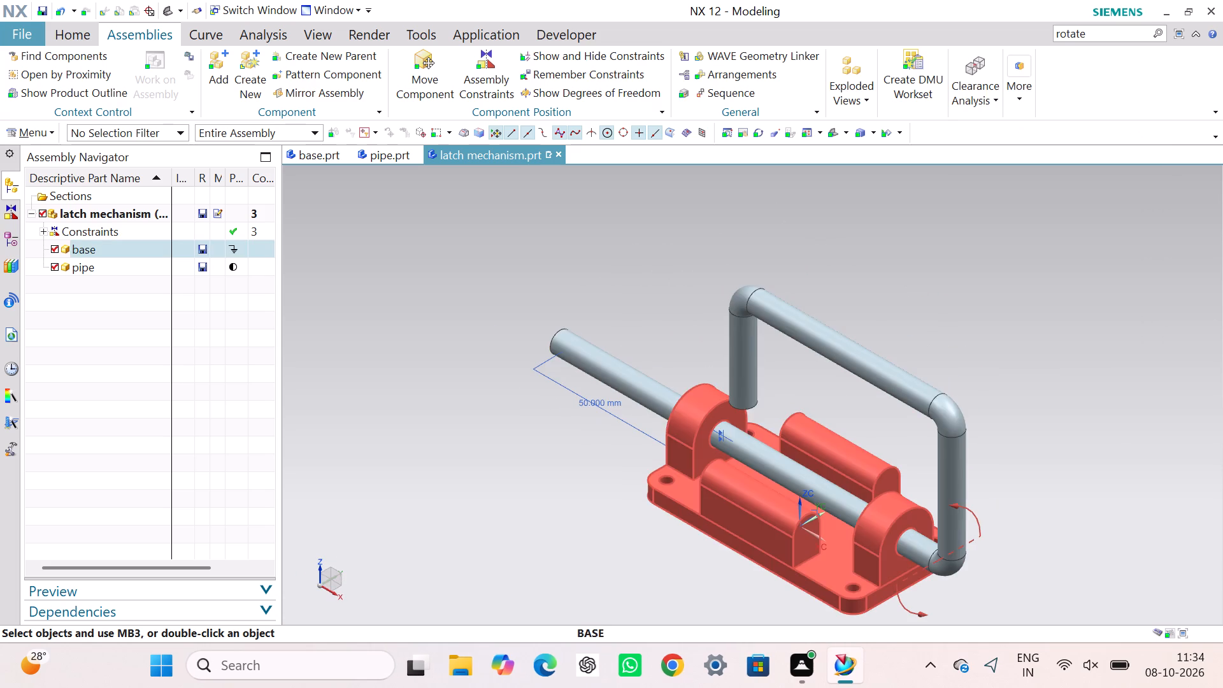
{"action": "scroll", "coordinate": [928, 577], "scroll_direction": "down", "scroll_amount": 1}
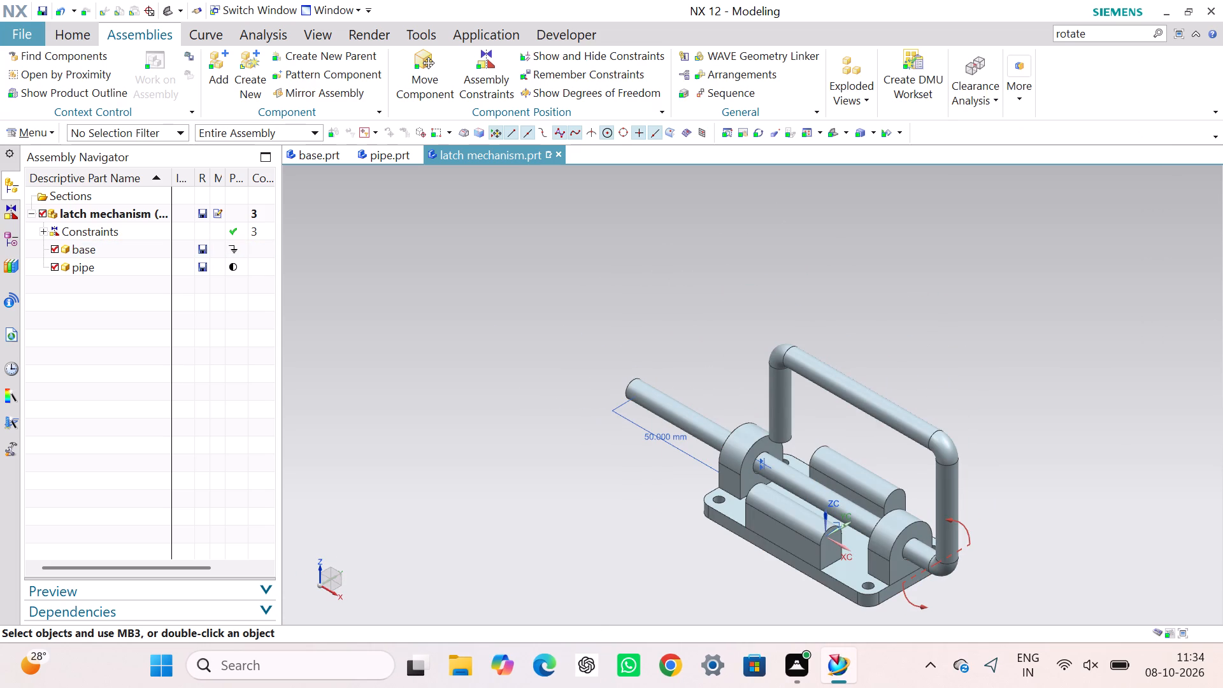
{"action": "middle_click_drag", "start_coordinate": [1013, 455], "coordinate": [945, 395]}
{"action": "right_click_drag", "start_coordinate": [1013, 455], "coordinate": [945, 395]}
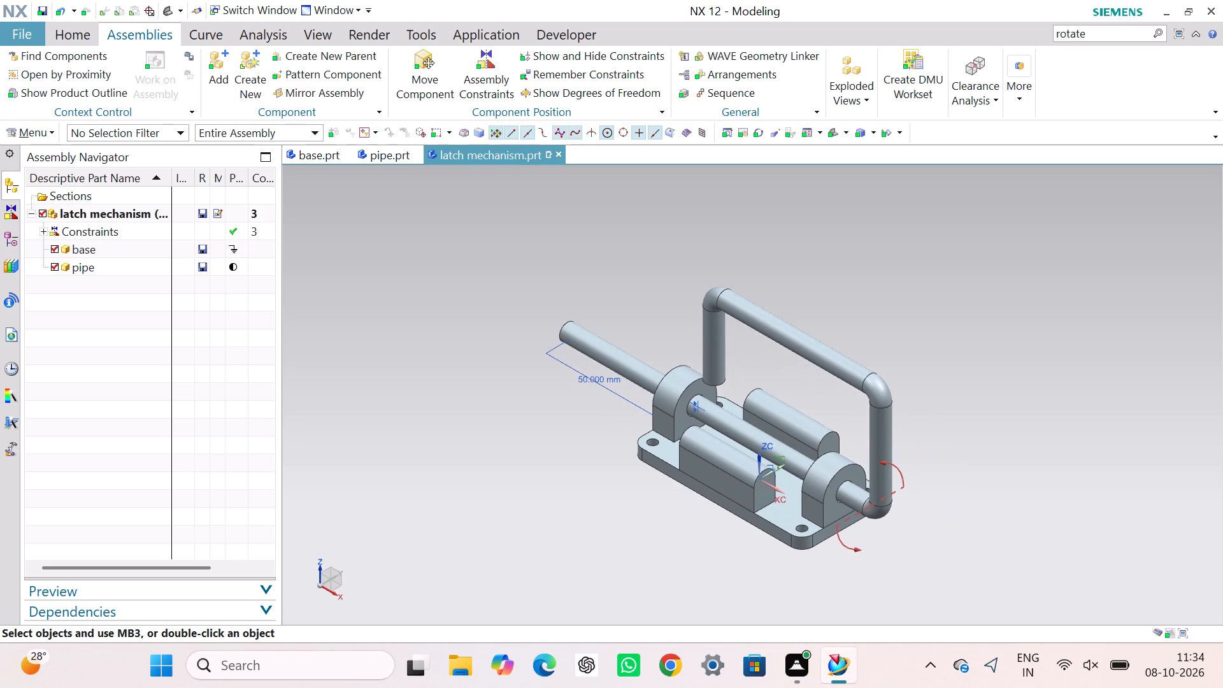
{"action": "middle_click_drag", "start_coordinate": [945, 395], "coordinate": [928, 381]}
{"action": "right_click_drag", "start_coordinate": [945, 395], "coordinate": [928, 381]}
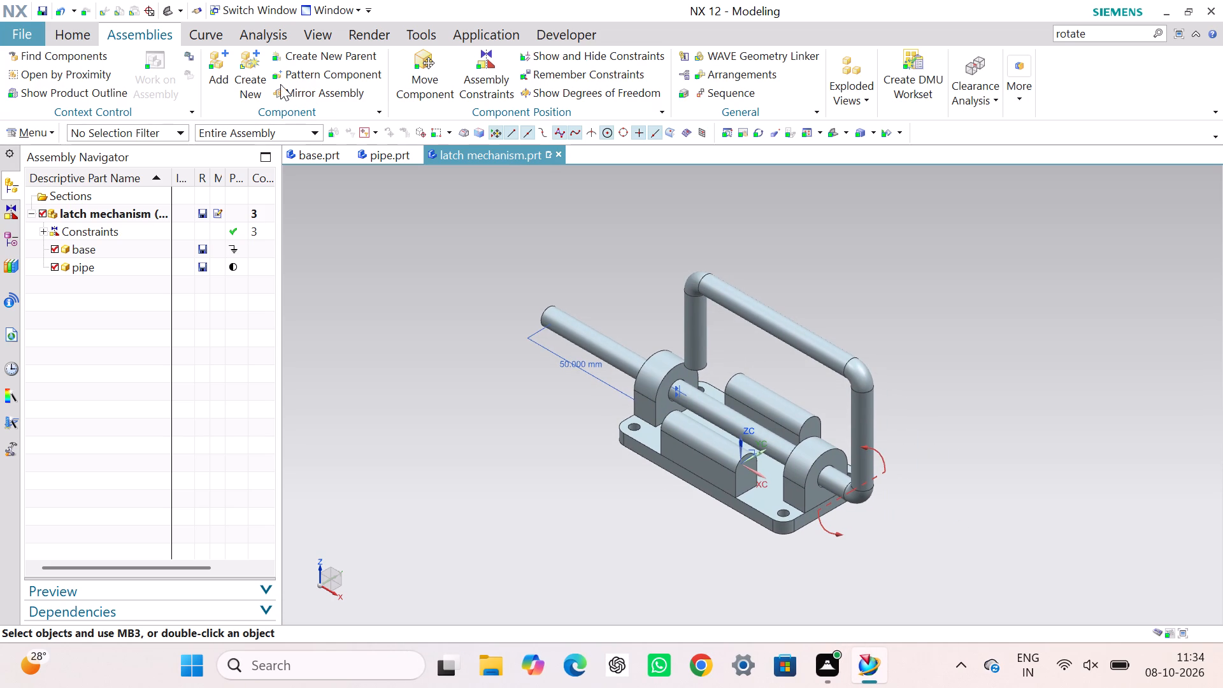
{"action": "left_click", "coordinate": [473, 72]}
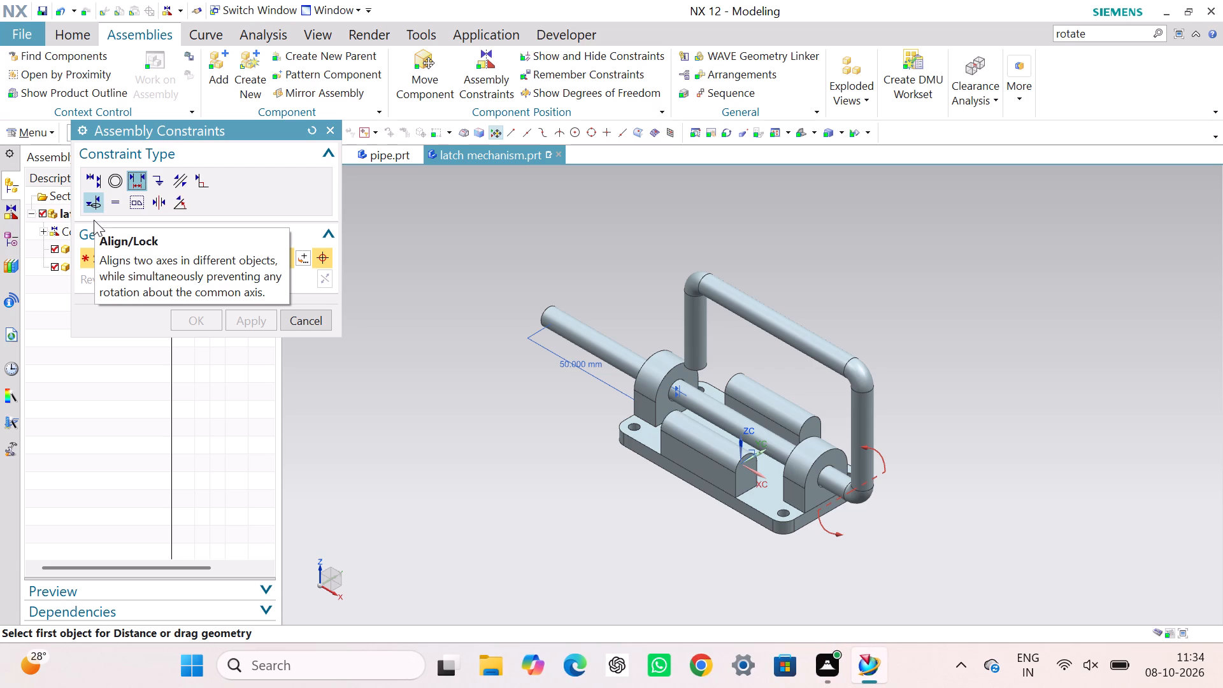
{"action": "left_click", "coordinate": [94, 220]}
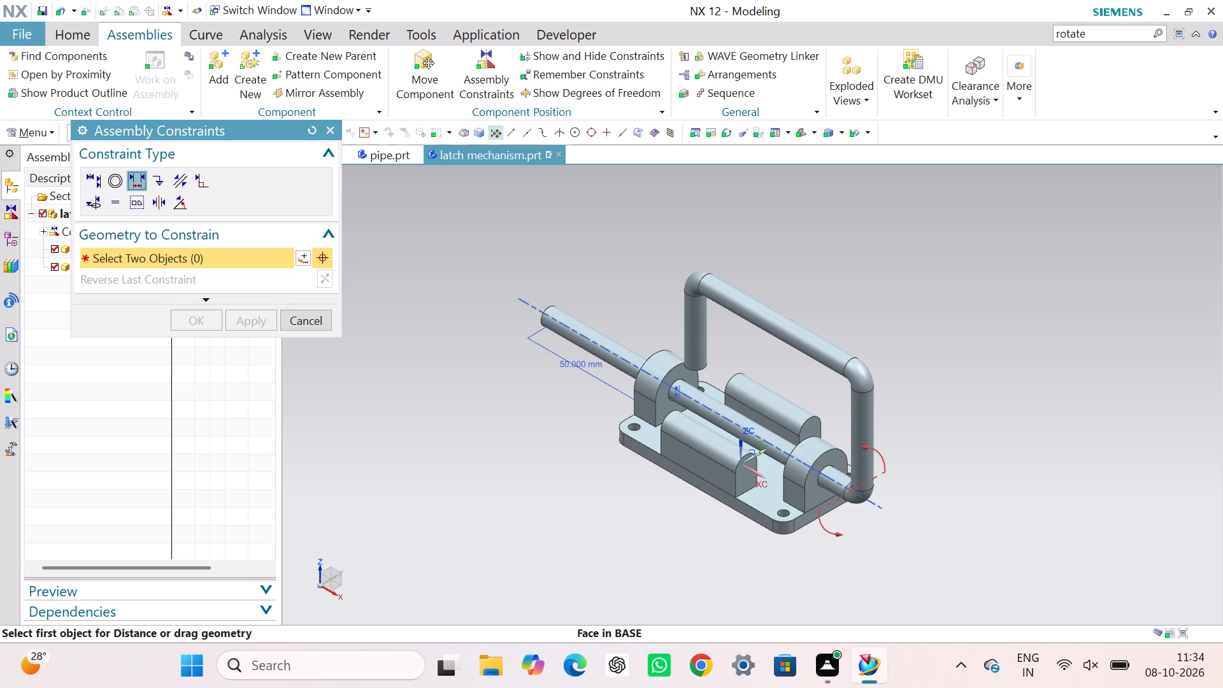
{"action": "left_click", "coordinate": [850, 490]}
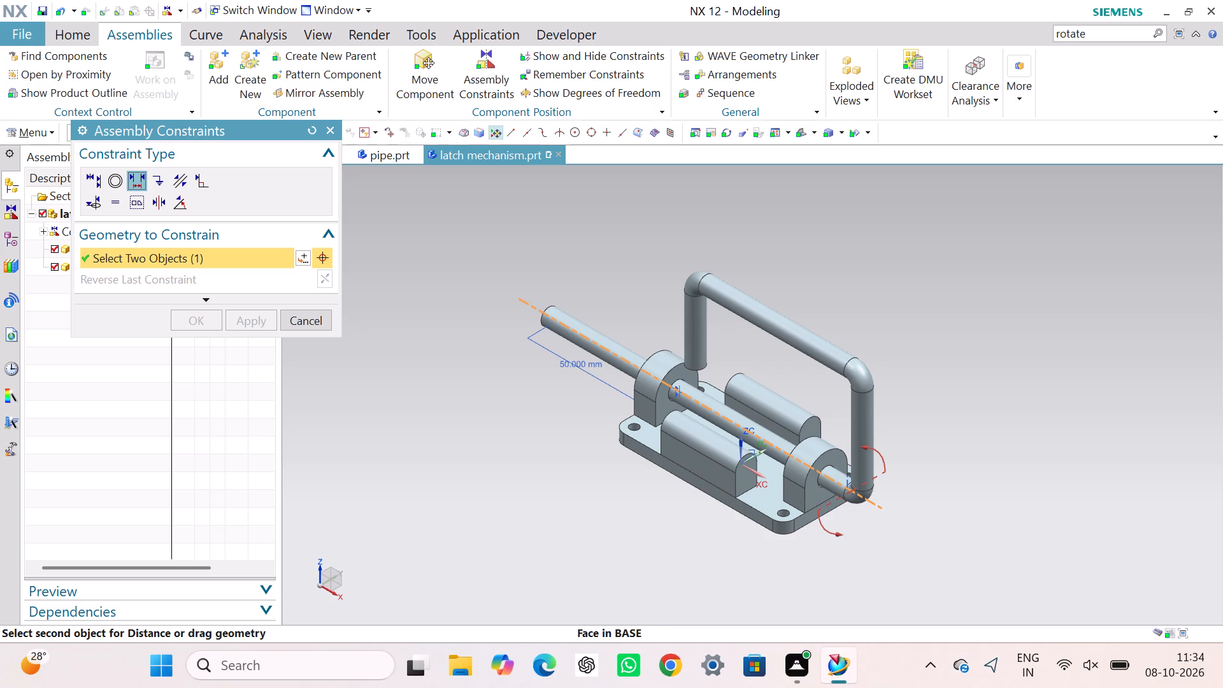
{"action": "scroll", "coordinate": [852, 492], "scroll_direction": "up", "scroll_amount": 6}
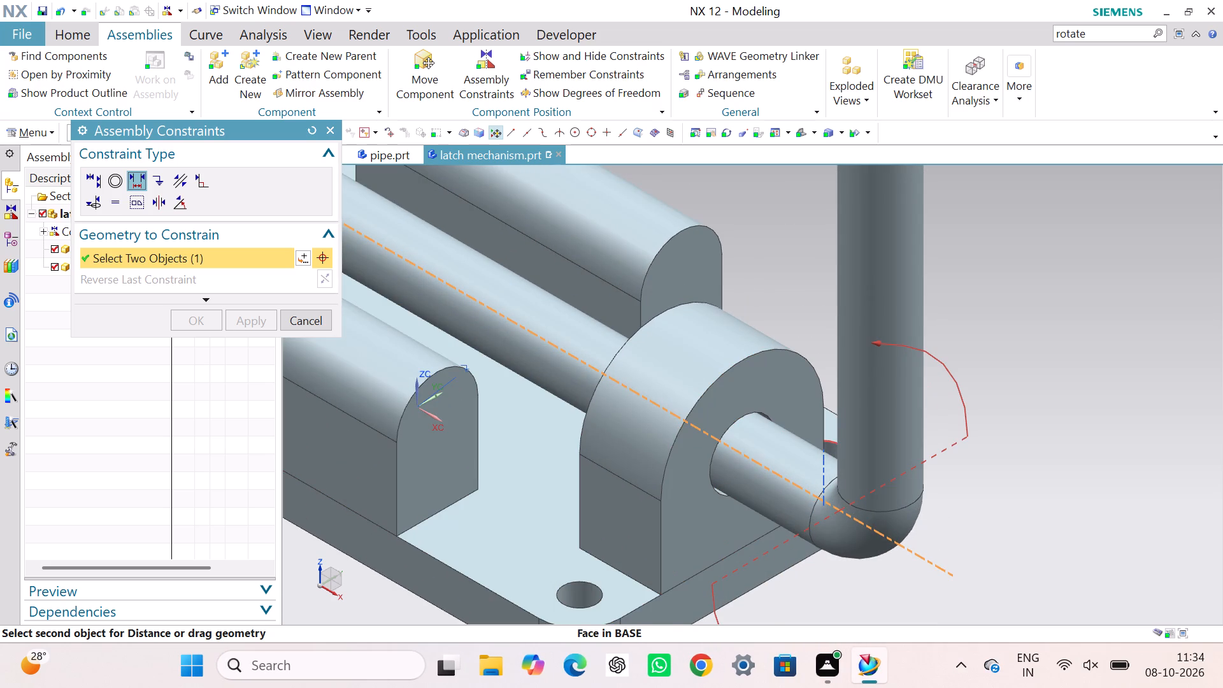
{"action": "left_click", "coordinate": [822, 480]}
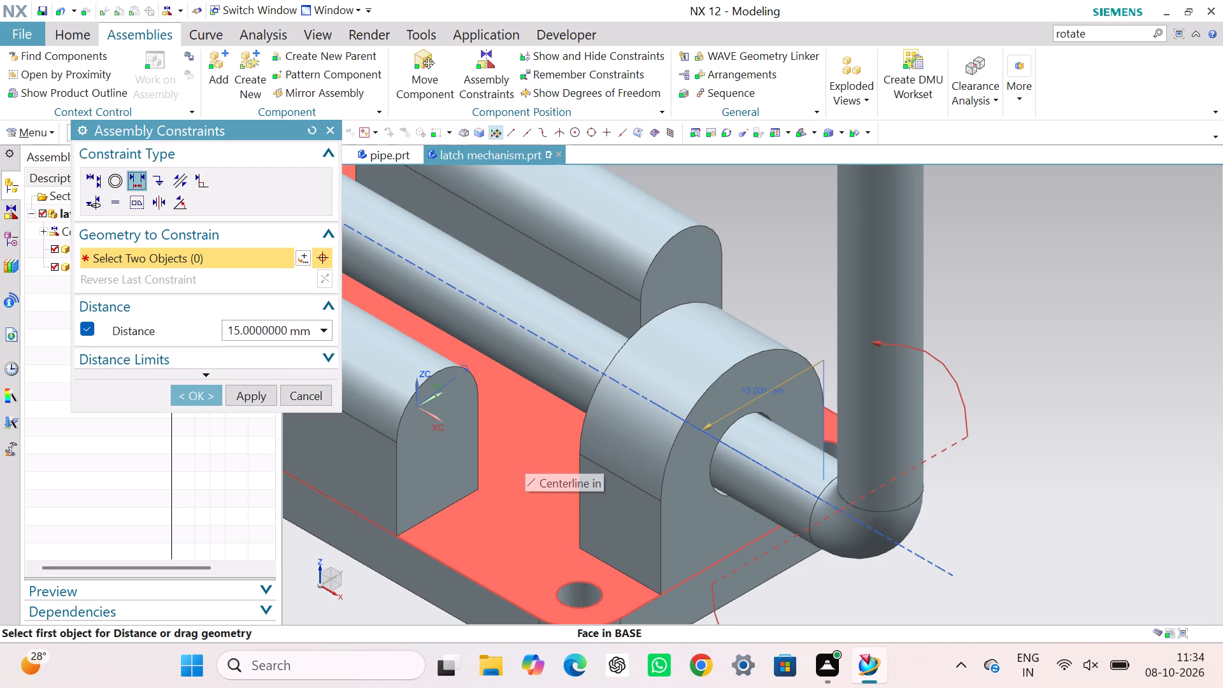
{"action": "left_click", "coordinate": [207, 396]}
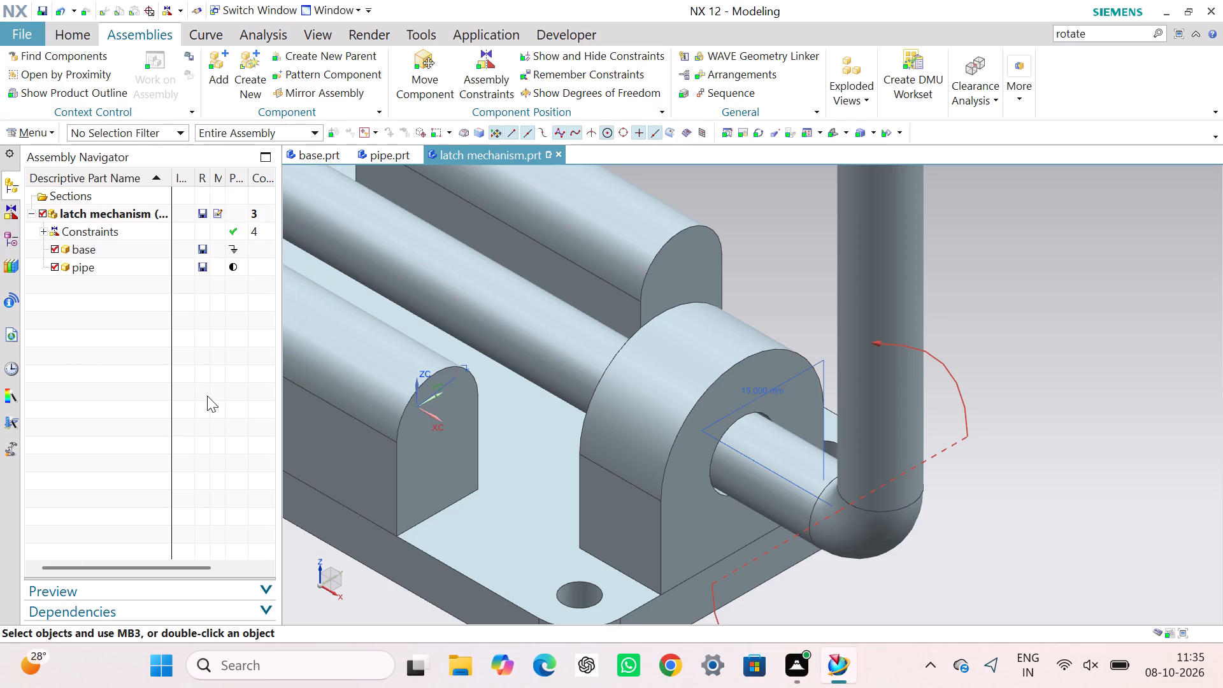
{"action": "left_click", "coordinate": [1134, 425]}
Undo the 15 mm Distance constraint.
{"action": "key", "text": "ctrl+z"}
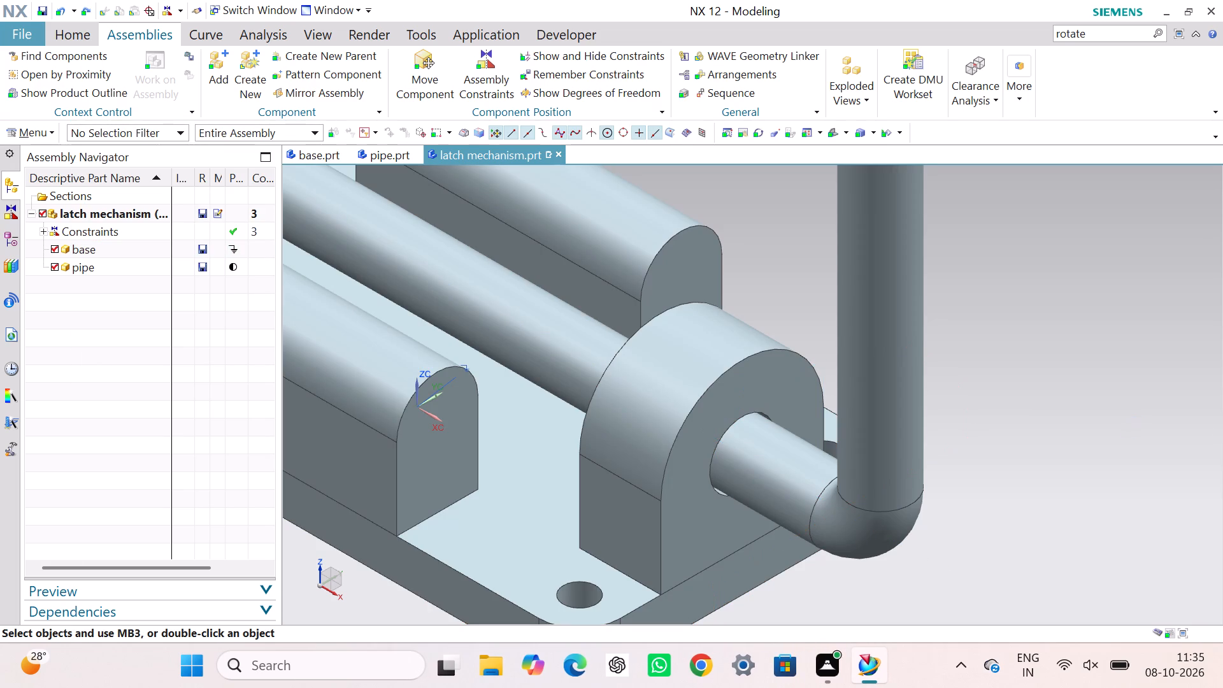
Hide the 50 mm Distance constraint between the pipe and the base in the graphics view.
{"action": "scroll", "coordinate": [872, 484], "scroll_direction": "down", "scroll_amount": 6}
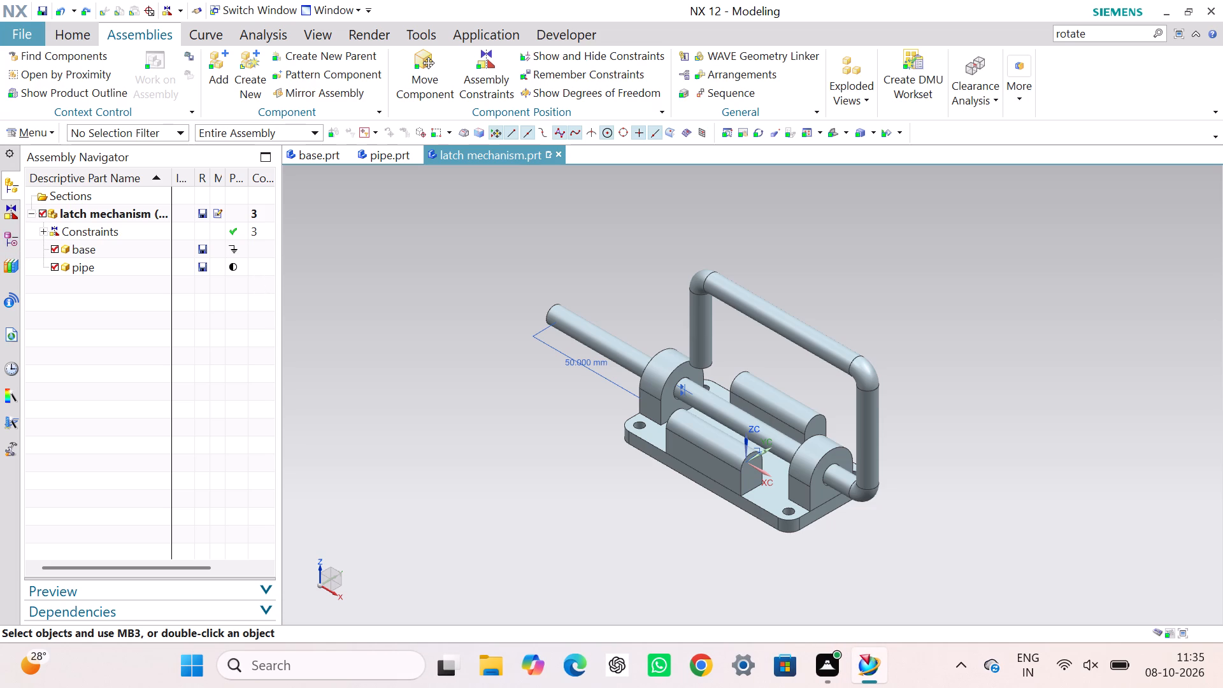
{"action": "right_click", "coordinate": [563, 354]}
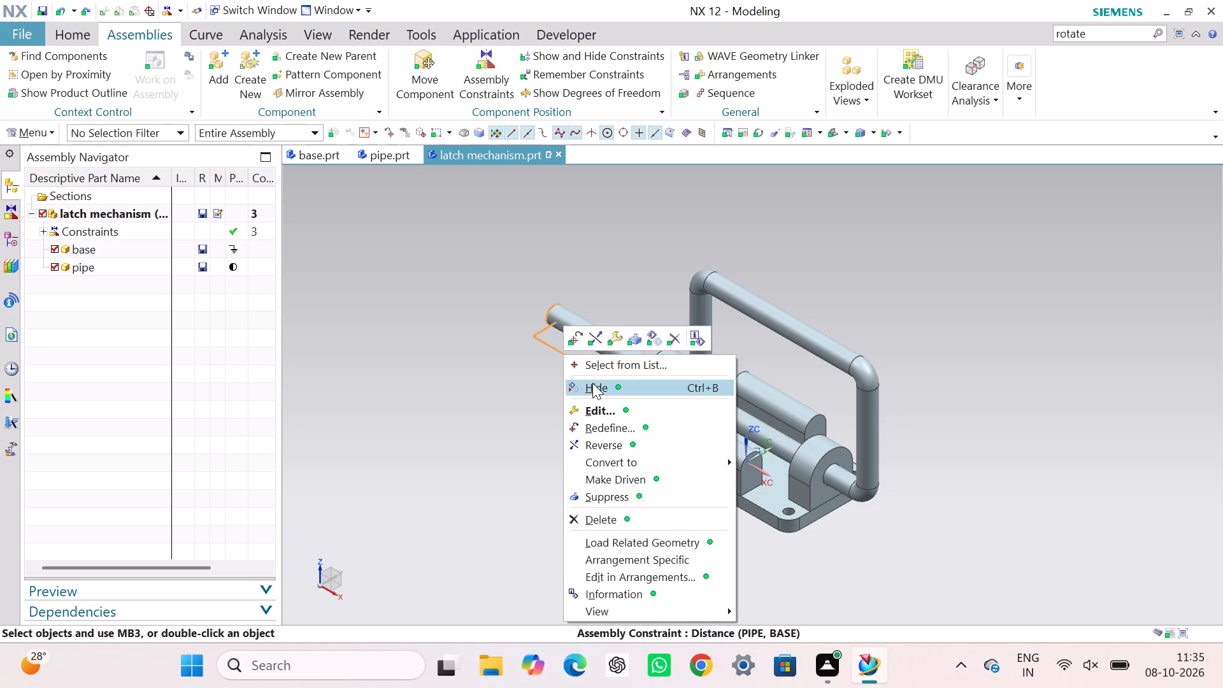
{"action": "left_click", "coordinate": [592, 383]}
{"action": "left_click", "coordinate": [532, 400]}
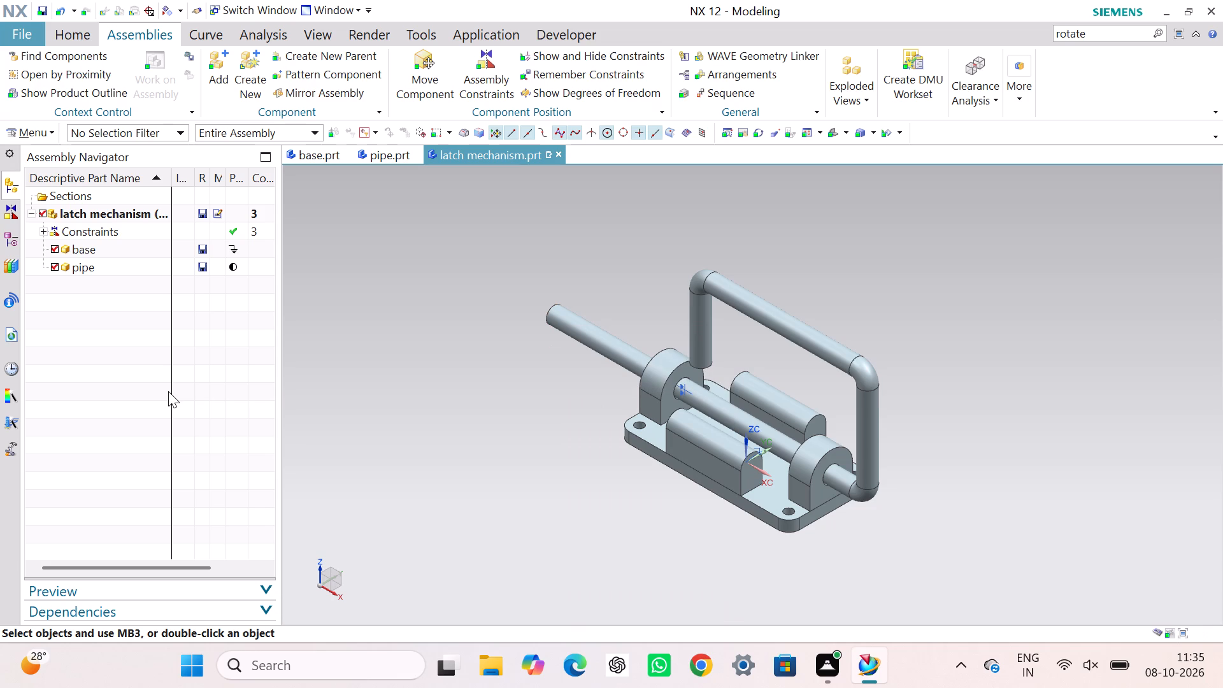
Show the pipe's degrees of freedom in the latch mechanism assembly.
{"action": "right_click", "coordinate": [869, 418]}
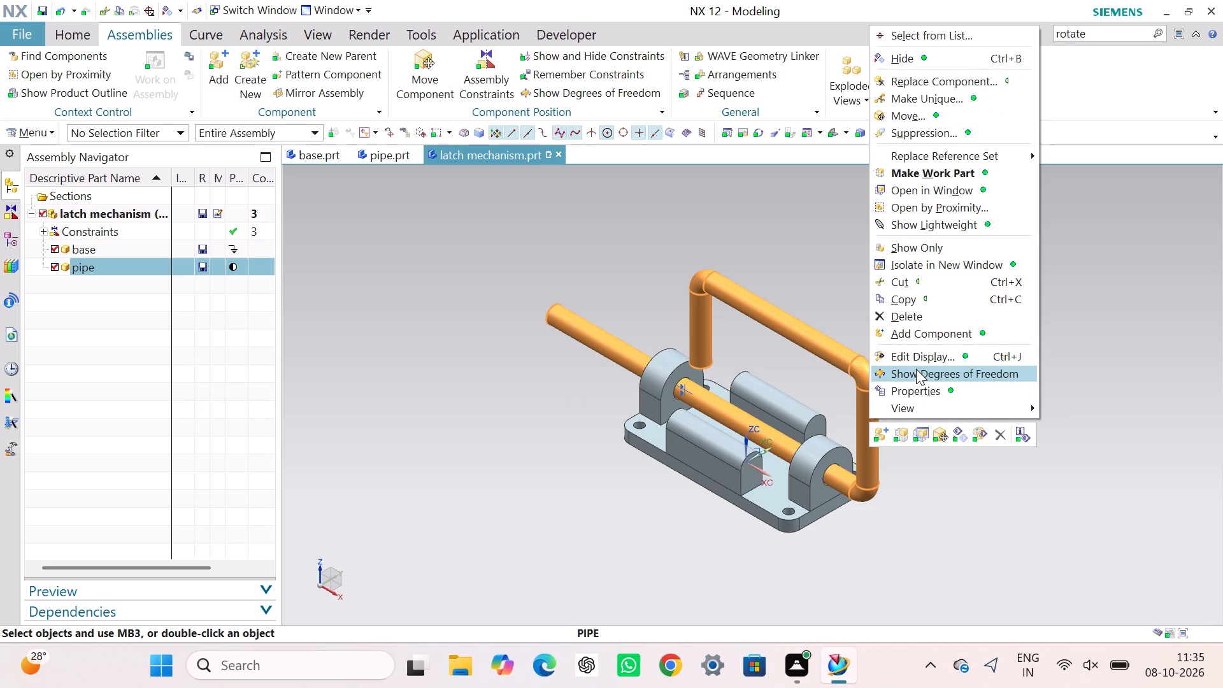
{"action": "left_click", "coordinate": [916, 369]}
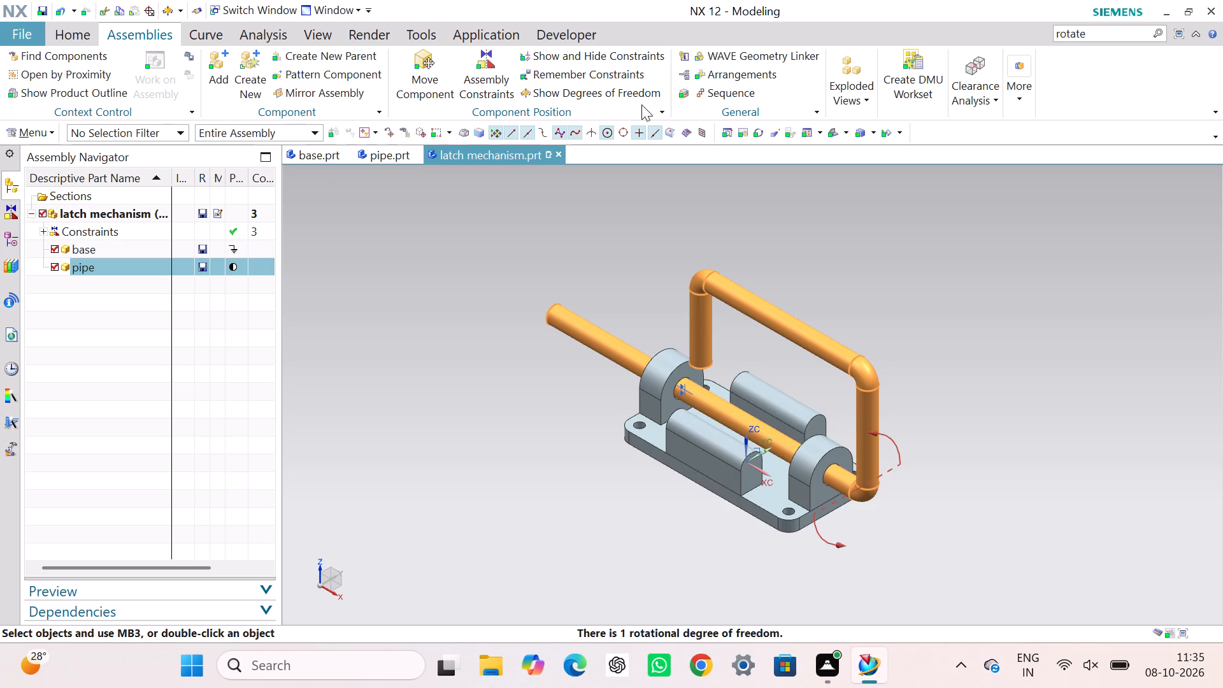
{"action": "left_click", "coordinate": [573, 94]}
{"action": "left_click", "coordinate": [347, 324]}
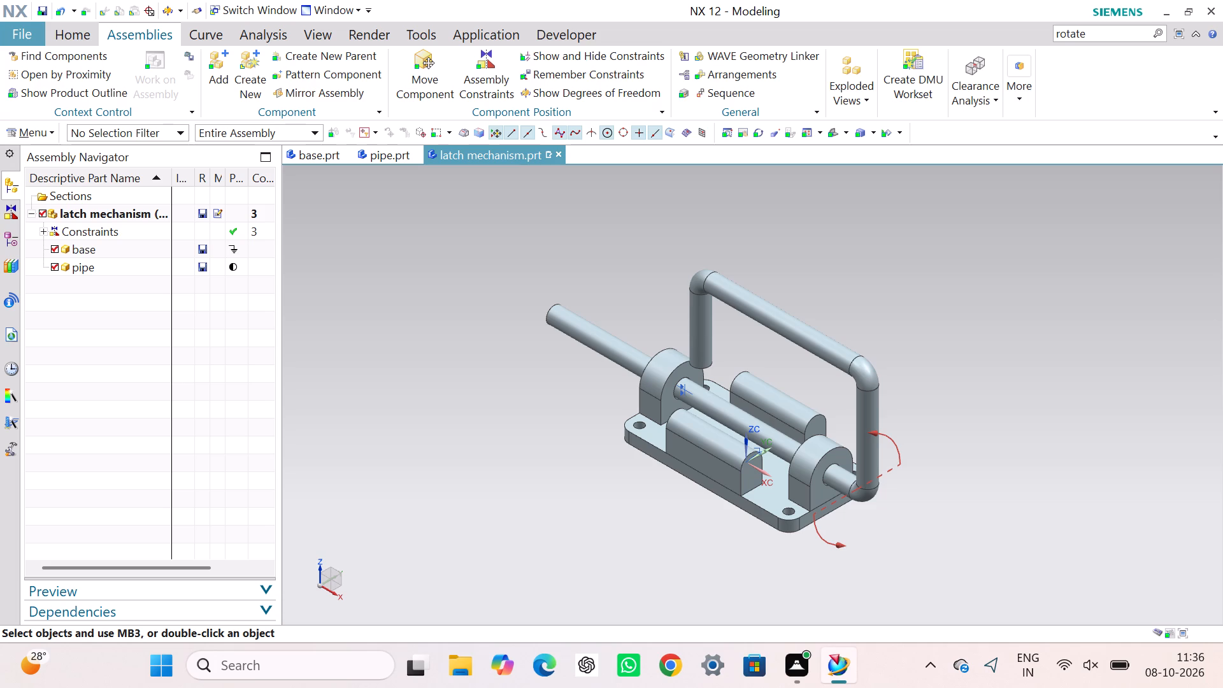
{"action": "left_click", "coordinate": [422, 348]}
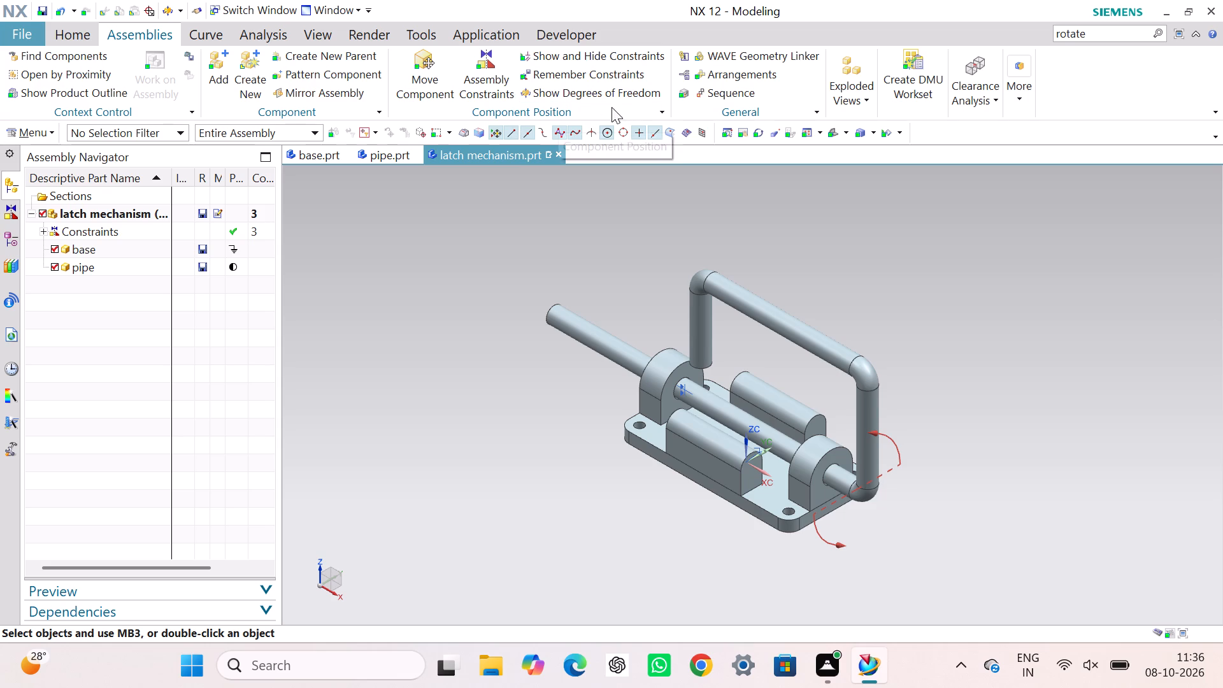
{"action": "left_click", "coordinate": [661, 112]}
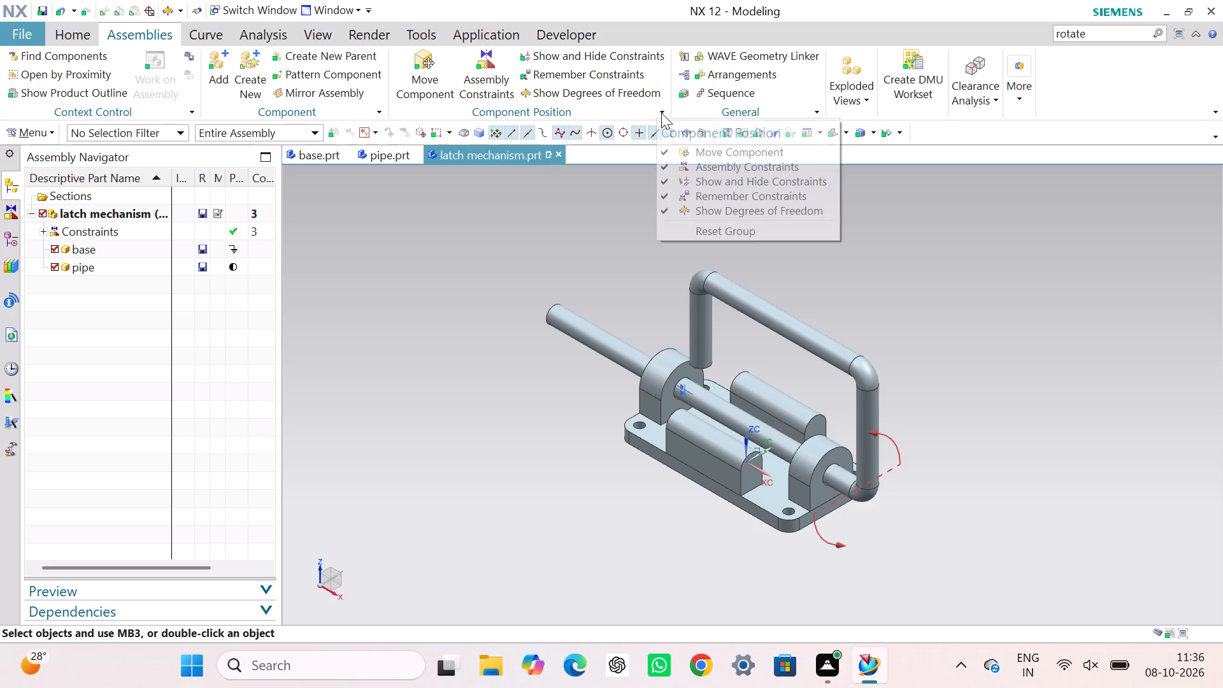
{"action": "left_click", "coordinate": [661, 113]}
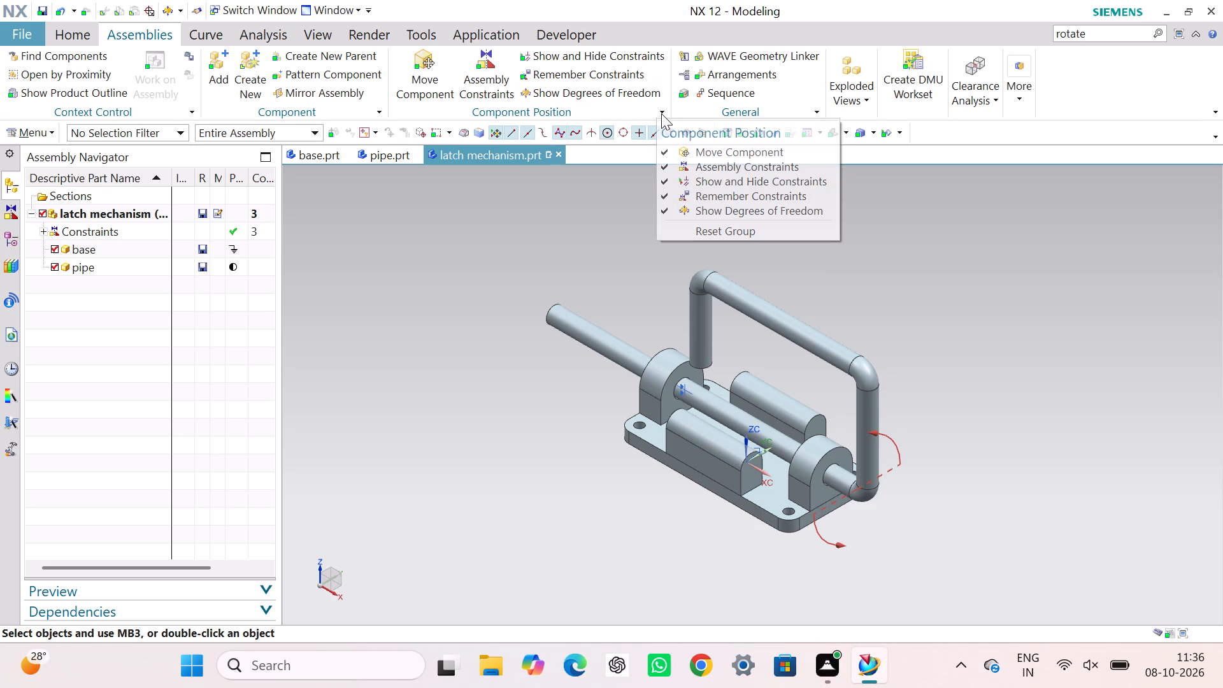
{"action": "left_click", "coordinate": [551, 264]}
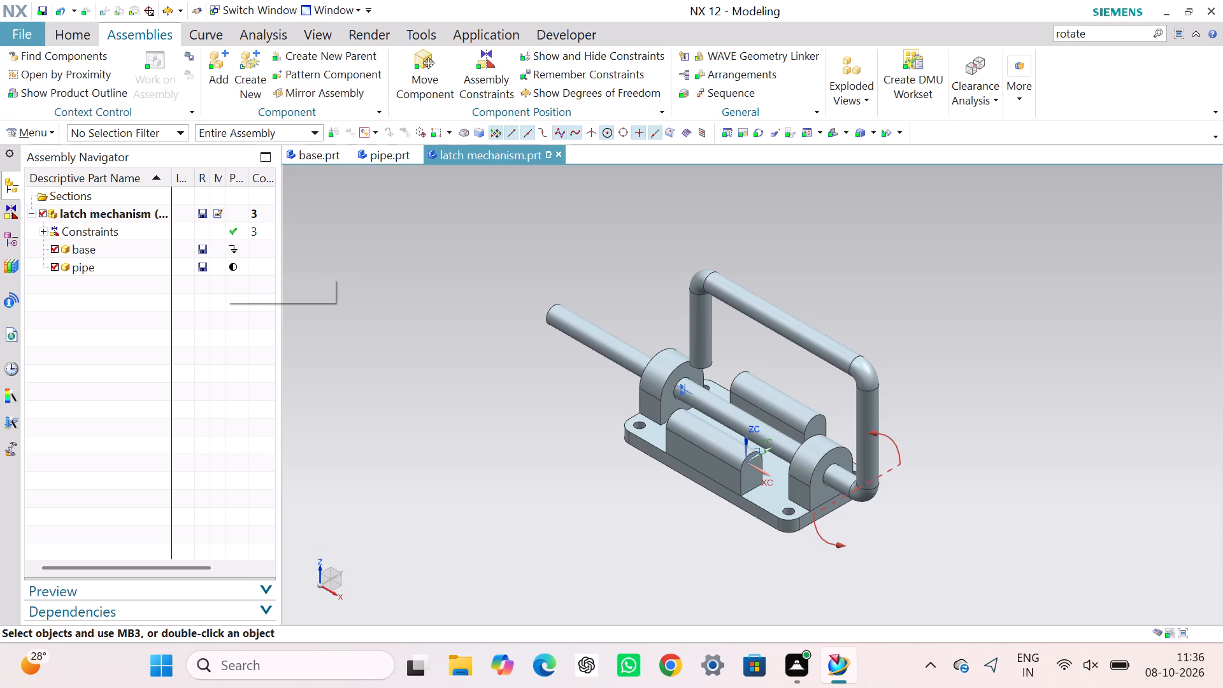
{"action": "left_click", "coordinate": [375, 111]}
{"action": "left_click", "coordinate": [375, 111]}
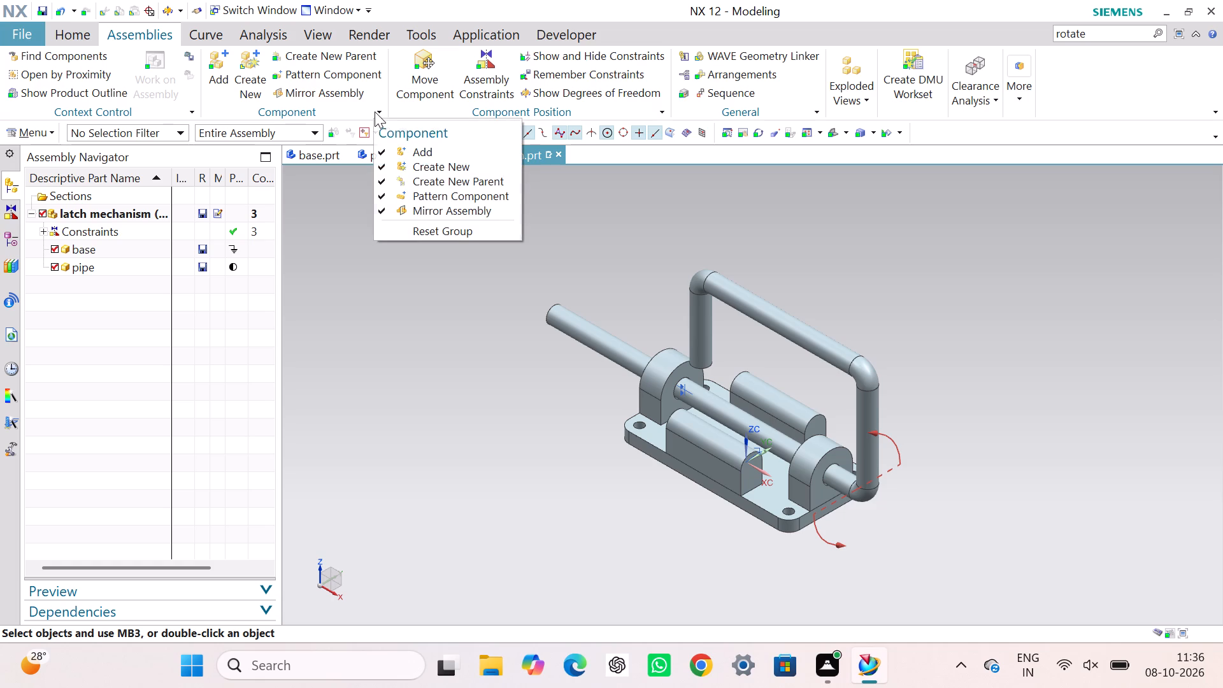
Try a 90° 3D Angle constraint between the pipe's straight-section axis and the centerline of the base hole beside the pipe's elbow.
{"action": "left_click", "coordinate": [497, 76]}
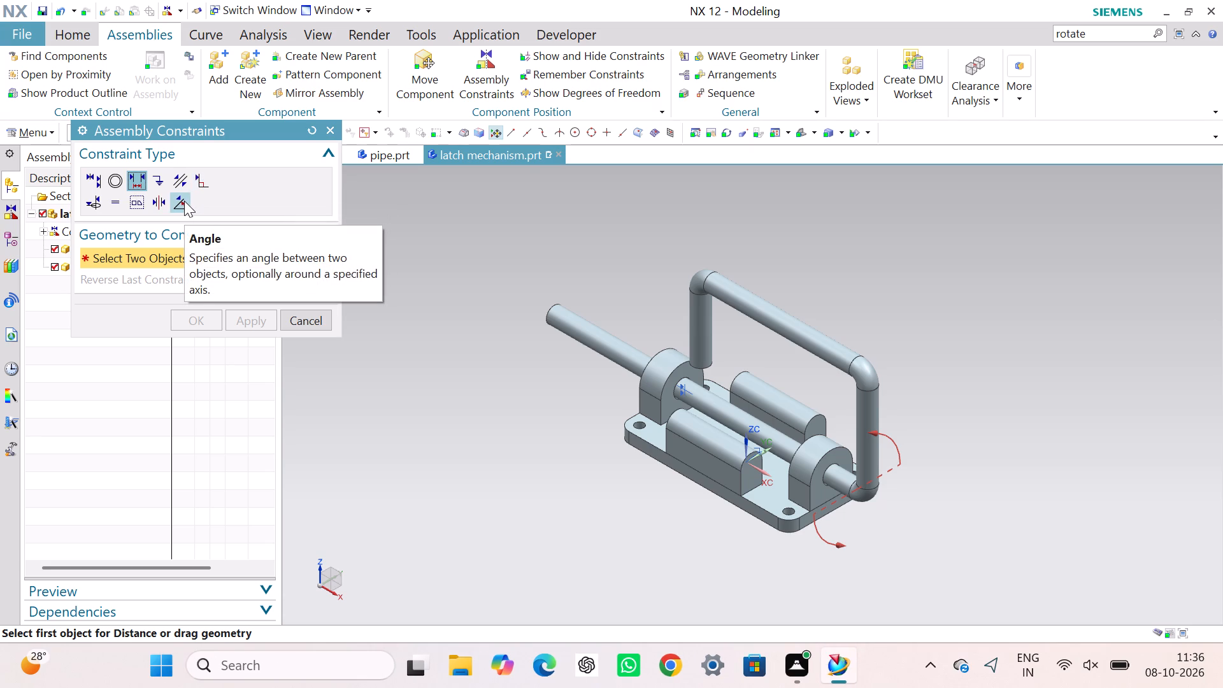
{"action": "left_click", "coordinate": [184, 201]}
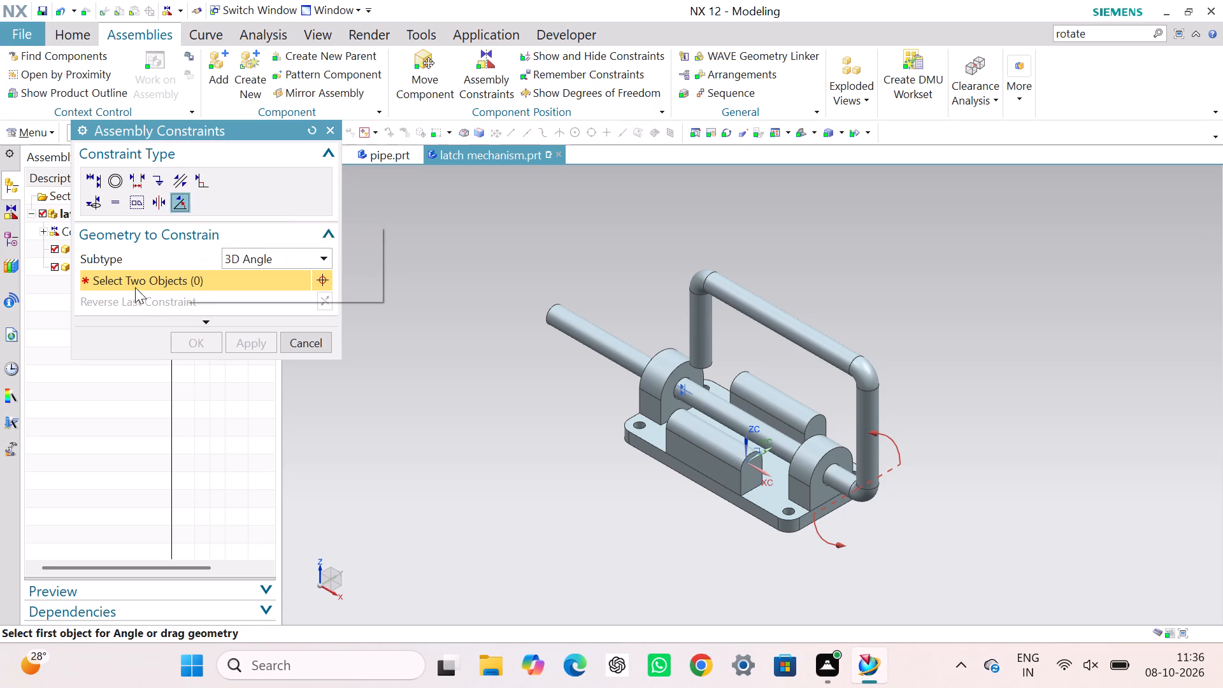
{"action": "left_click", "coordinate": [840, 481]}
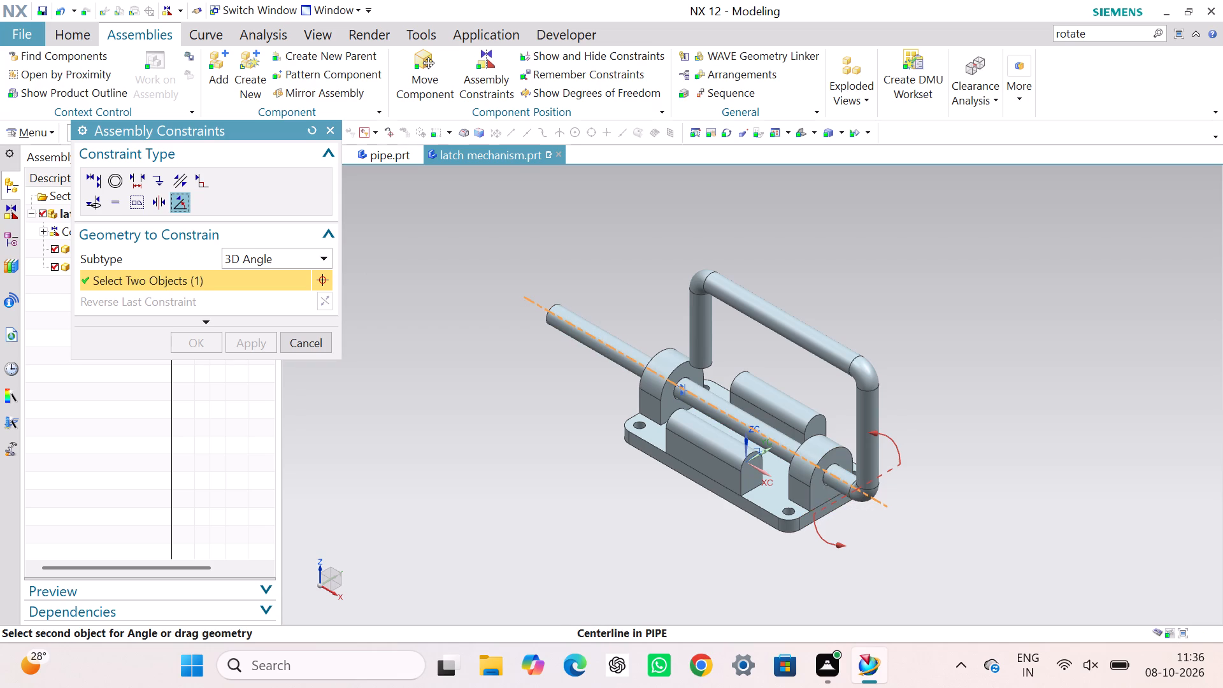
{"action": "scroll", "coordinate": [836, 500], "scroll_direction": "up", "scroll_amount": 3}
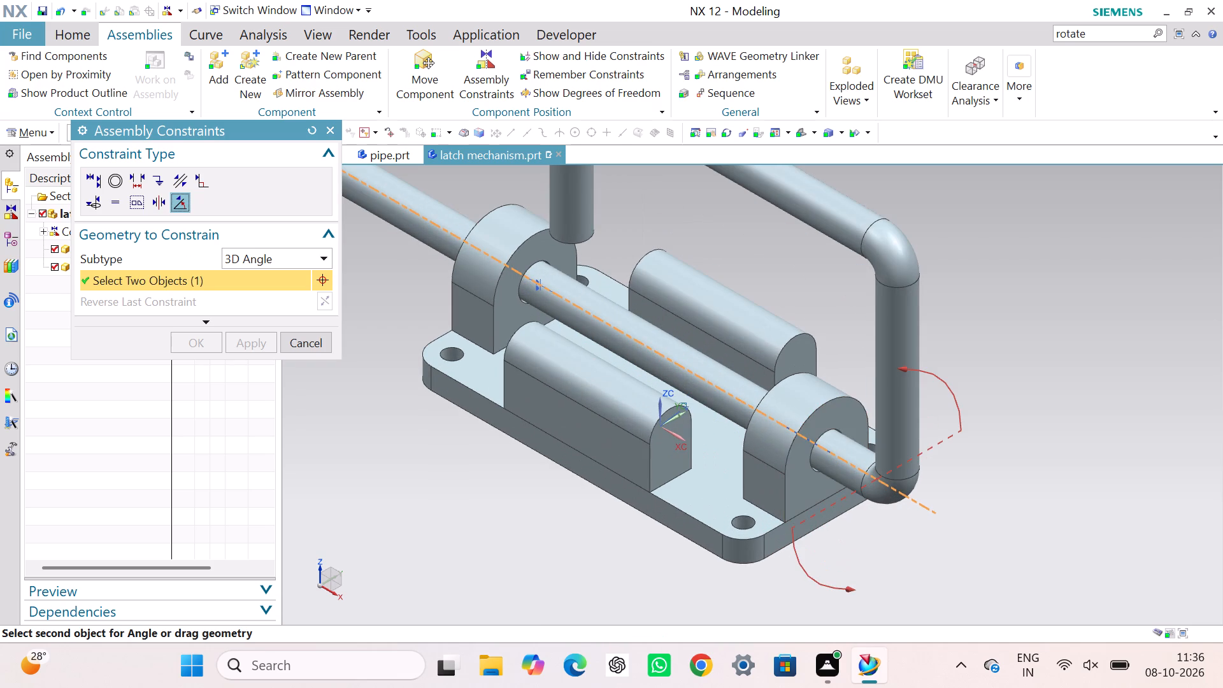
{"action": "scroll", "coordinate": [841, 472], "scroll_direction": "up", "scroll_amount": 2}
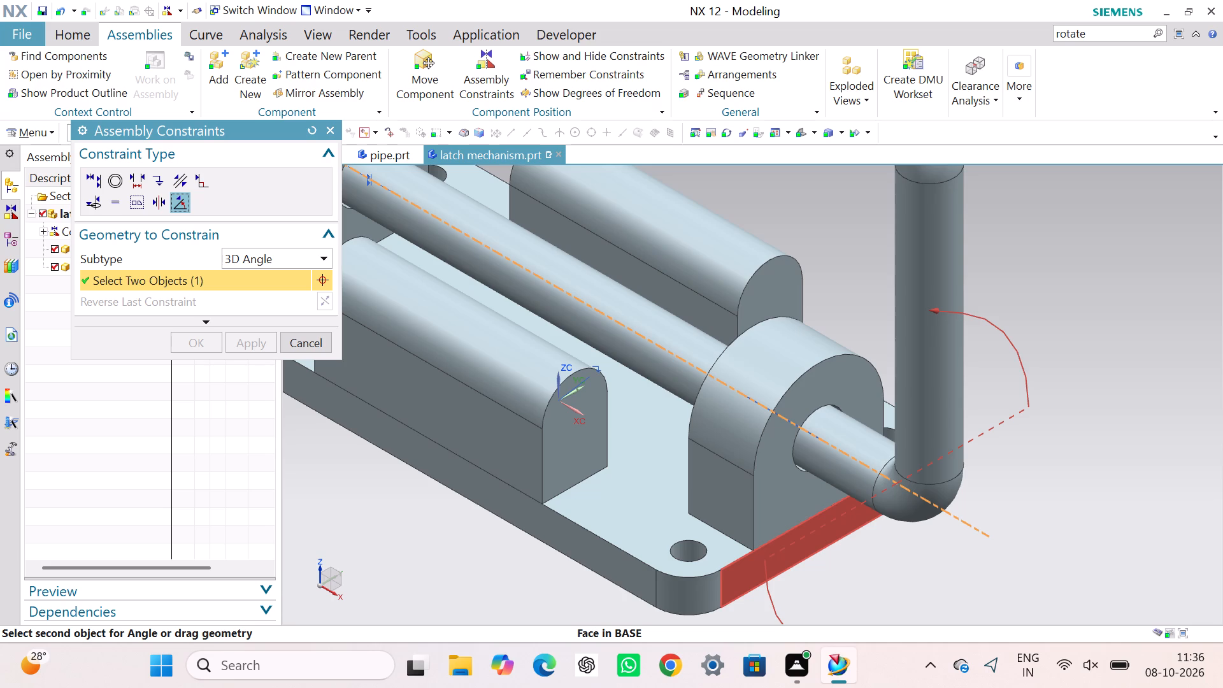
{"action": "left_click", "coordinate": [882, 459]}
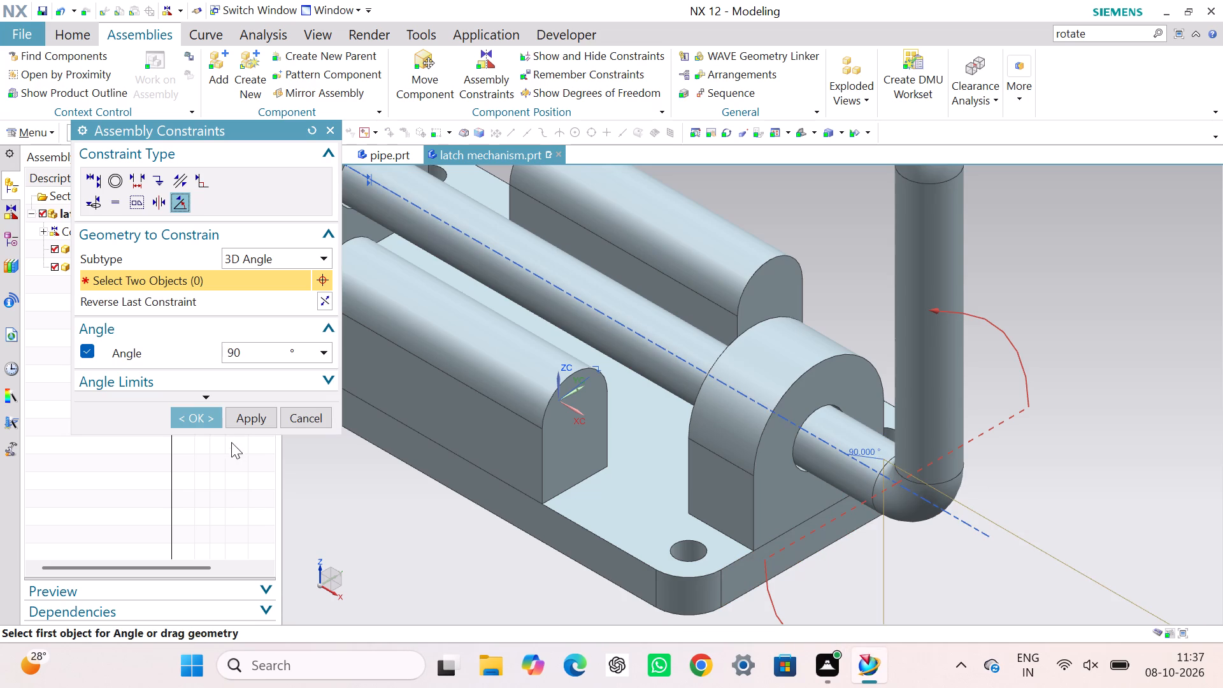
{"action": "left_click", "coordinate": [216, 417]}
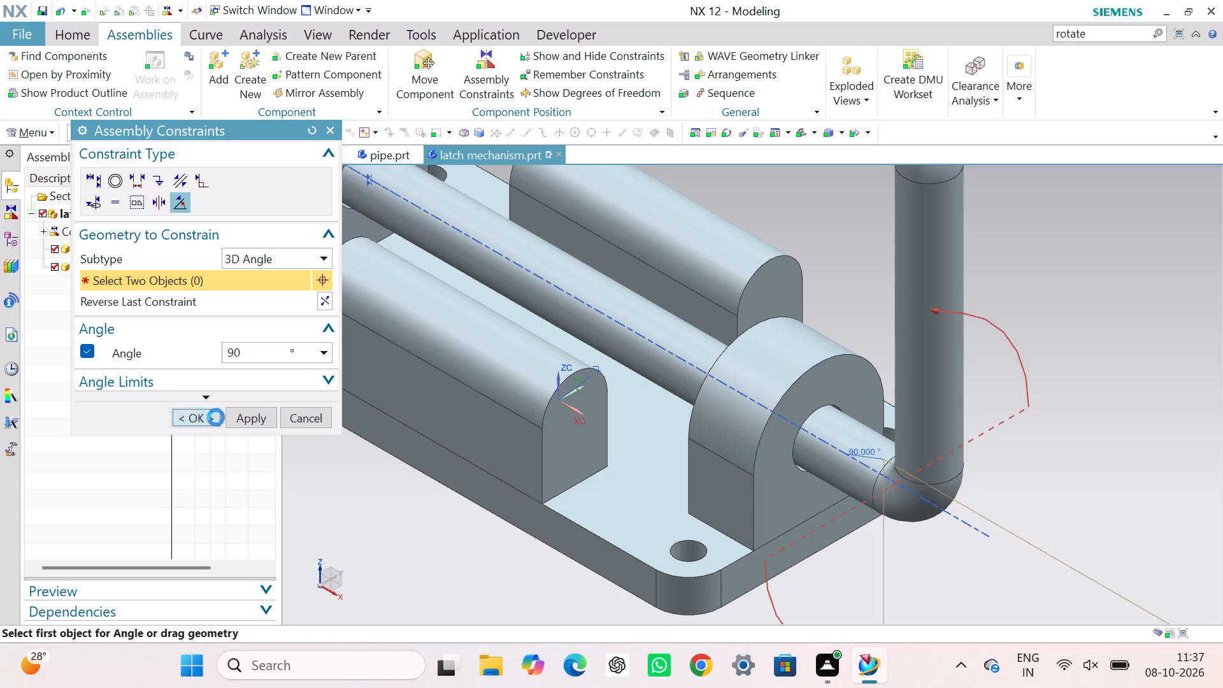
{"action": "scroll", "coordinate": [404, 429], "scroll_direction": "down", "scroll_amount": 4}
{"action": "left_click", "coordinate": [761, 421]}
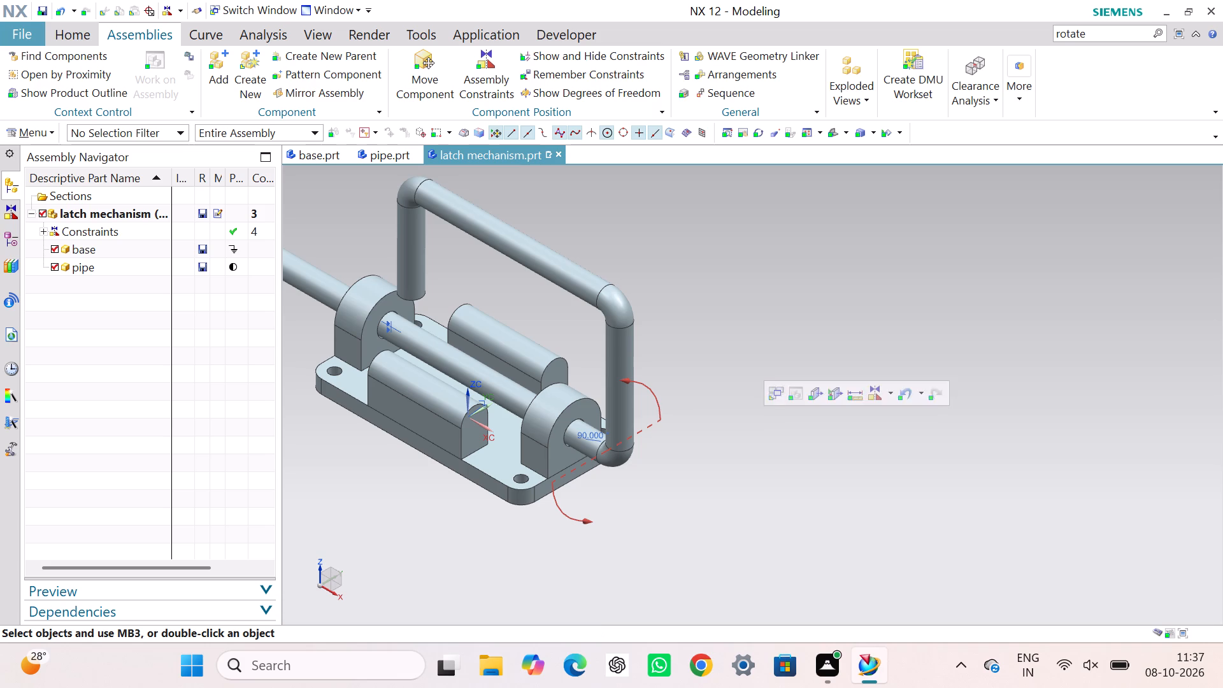
Show the pipe's degrees of freedom again and examine its movement near the elbow.
{"action": "right_click", "coordinate": [624, 363]}
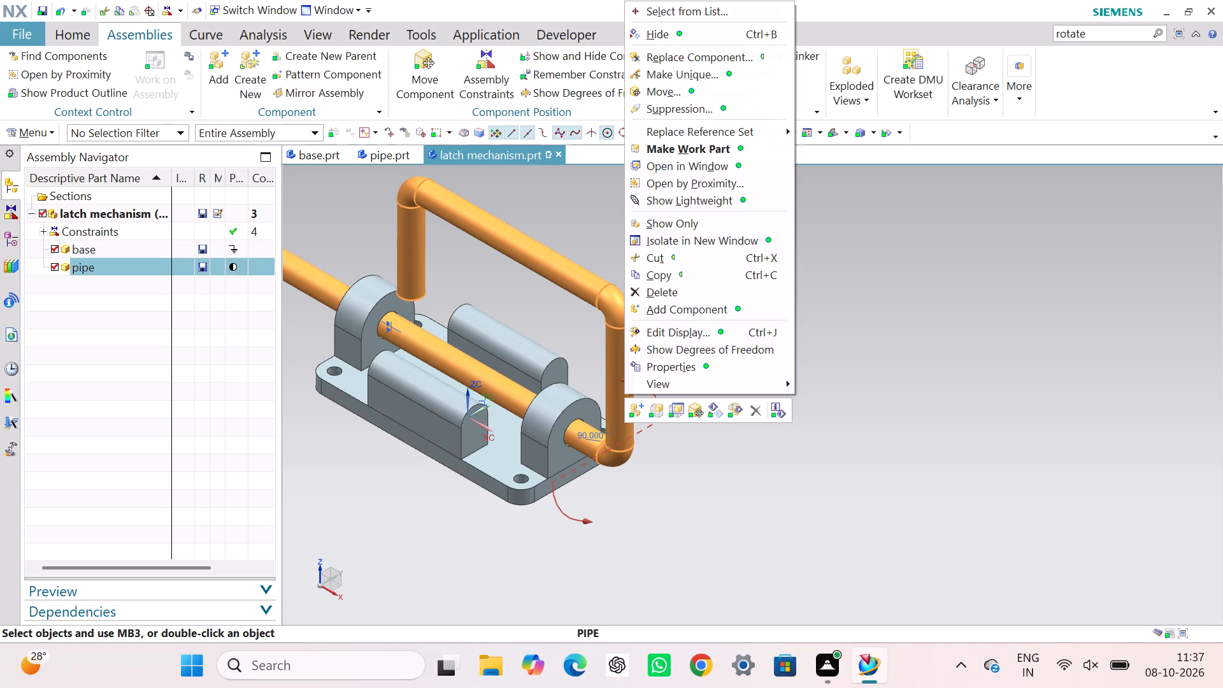
{"action": "left_click", "coordinate": [661, 348]}
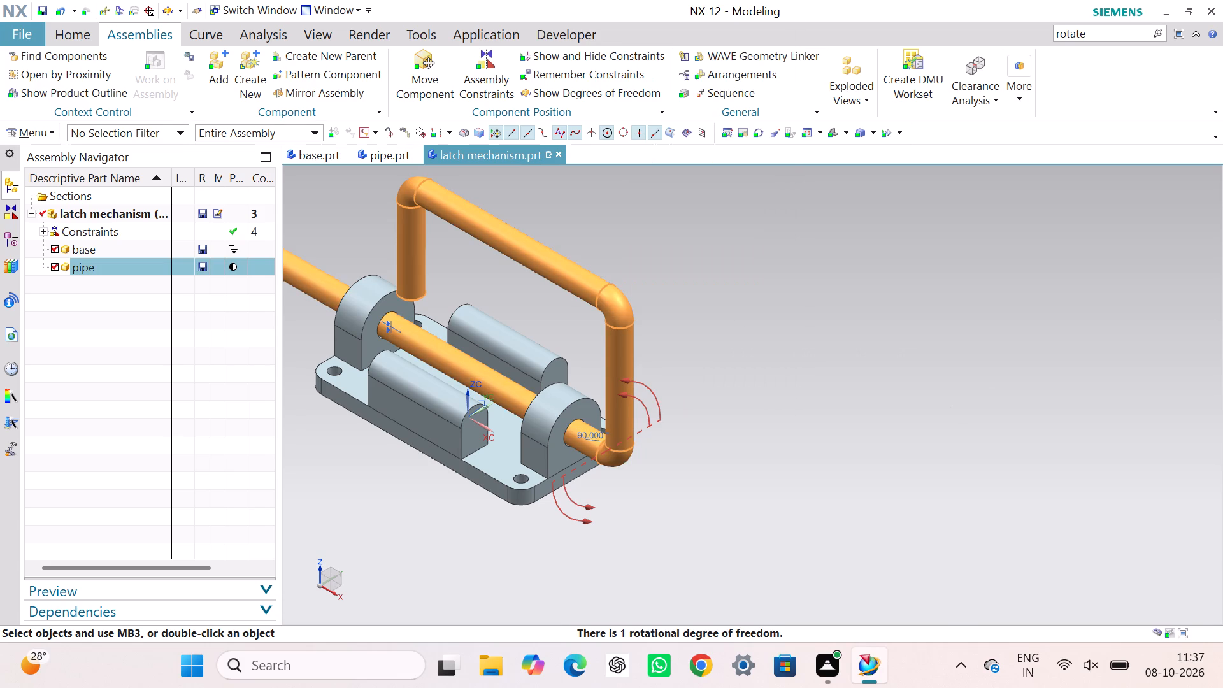
{"action": "left_click", "coordinate": [848, 487]}
{"action": "scroll", "coordinate": [580, 457], "scroll_direction": "down", "scroll_amount": 2}
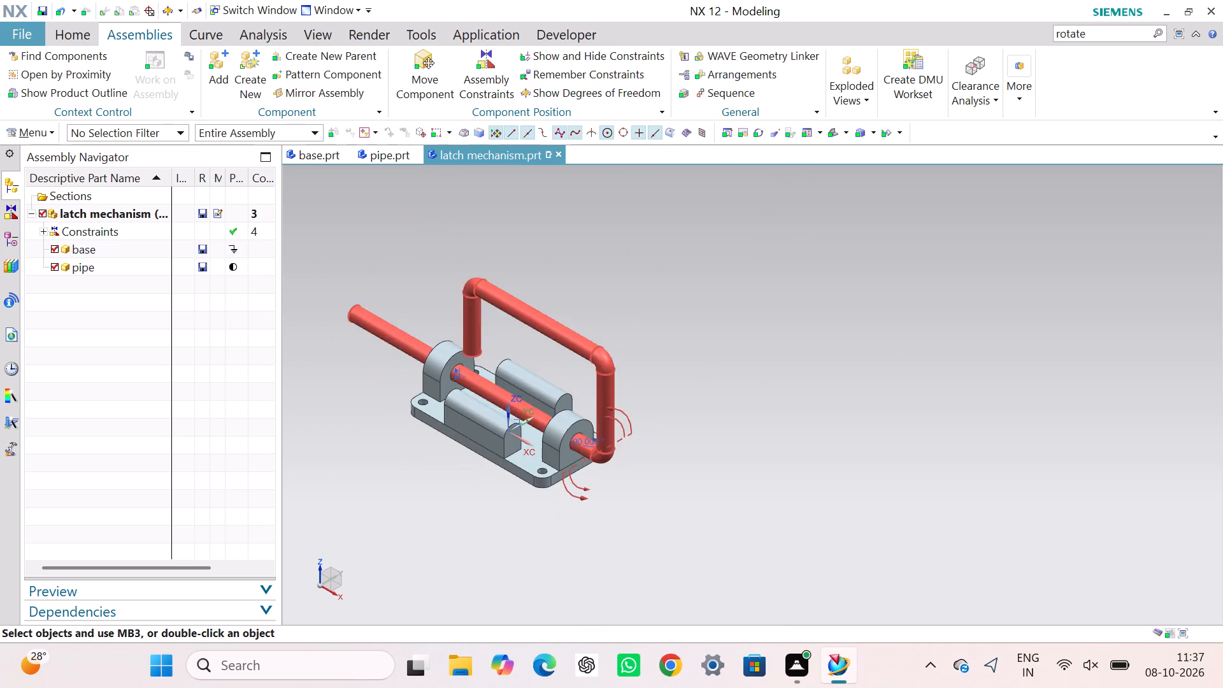
{"action": "scroll", "coordinate": [585, 447], "scroll_direction": "up", "scroll_amount": 6}
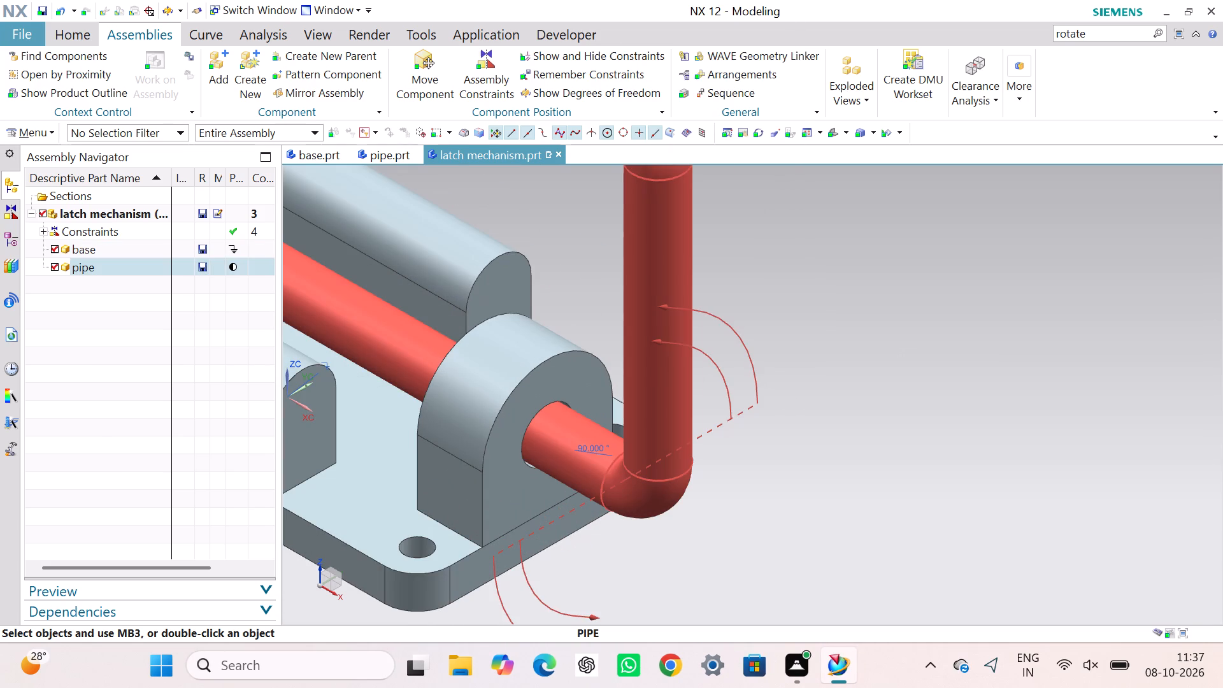
{"action": "left_click", "coordinate": [1041, 489]}
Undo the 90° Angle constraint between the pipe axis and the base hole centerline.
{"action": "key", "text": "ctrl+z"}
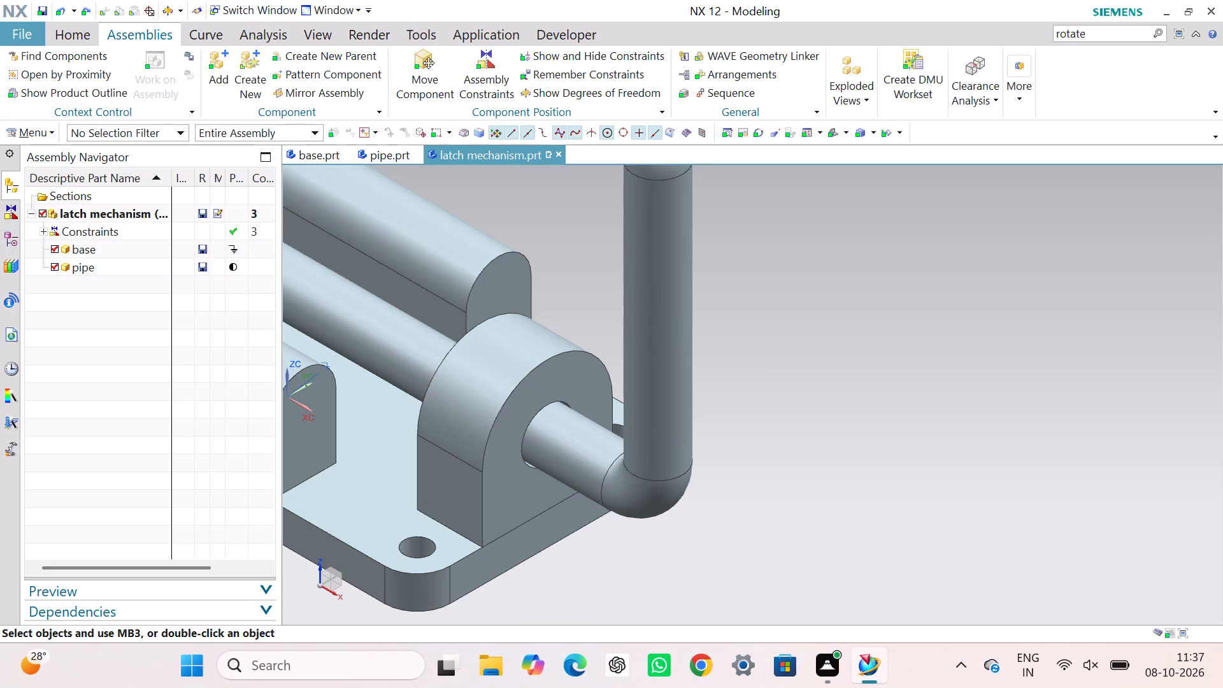
Show the pipe's degrees of freedom and examine its remaining rotation around the base.
{"action": "right_click", "coordinate": [656, 290]}
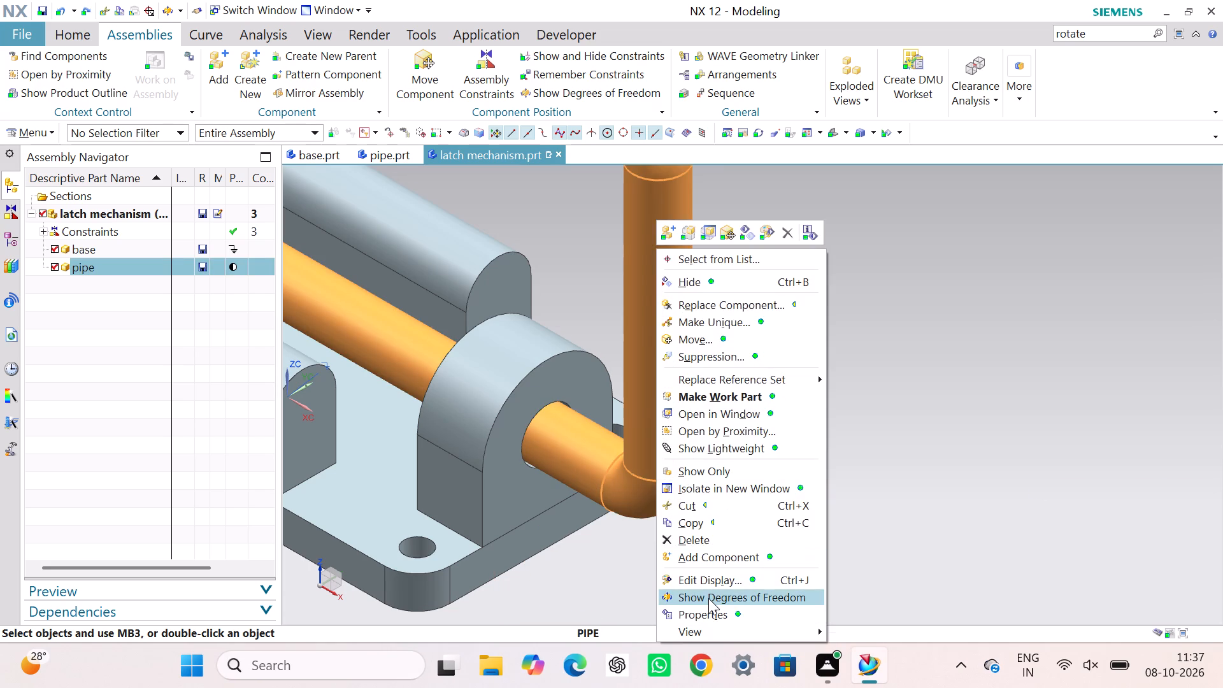
{"action": "left_click", "coordinate": [708, 598]}
{"action": "left_click", "coordinate": [801, 444]}
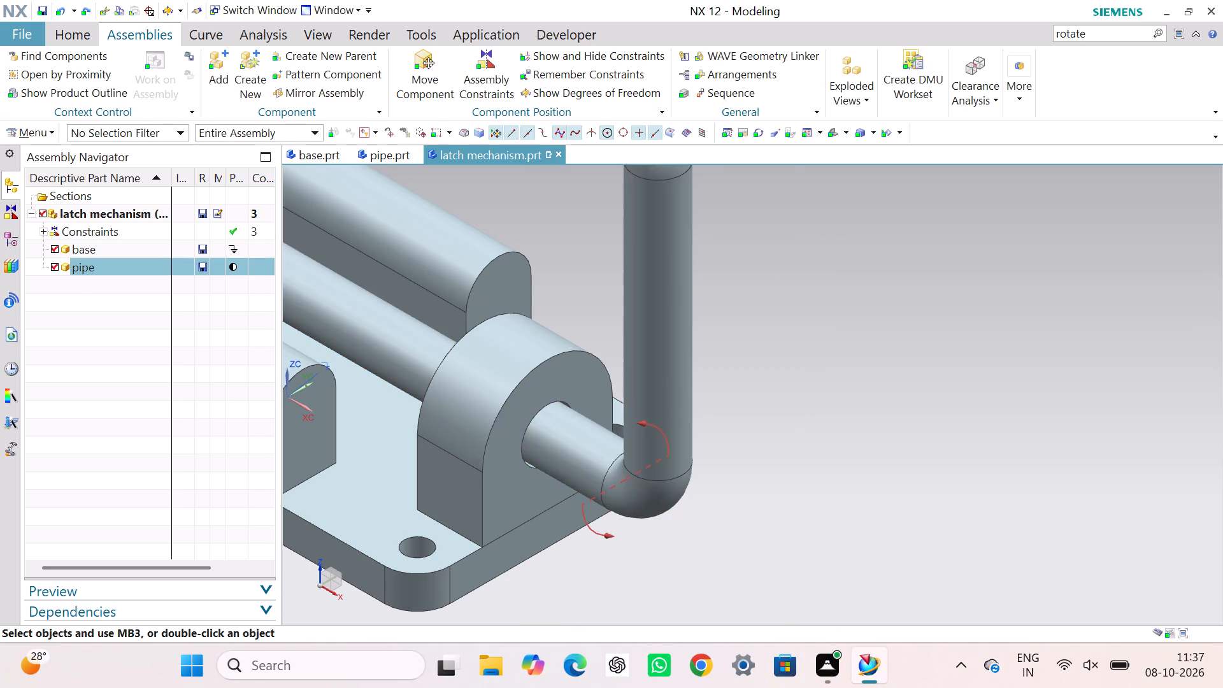
{"action": "right_click", "coordinate": [621, 486]}
{"action": "left_click", "coordinate": [691, 441]}
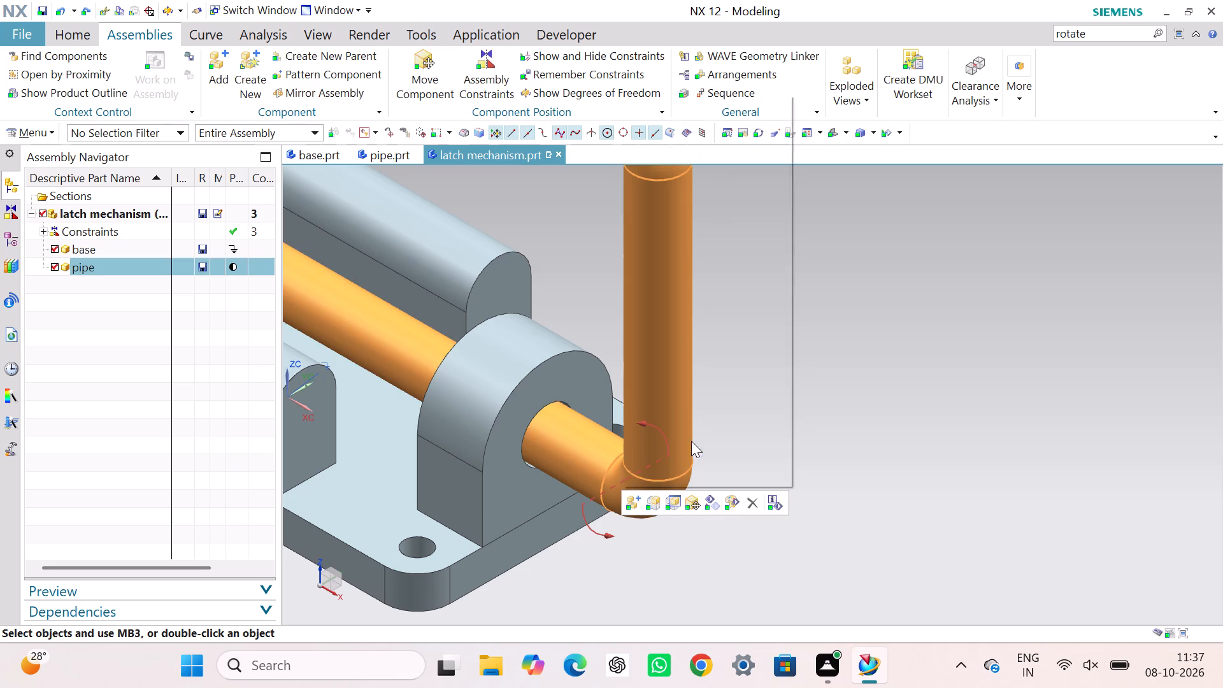
{"action": "left_click", "coordinate": [807, 523]}
{"action": "left_click", "coordinate": [807, 523]}
{"action": "scroll", "coordinate": [807, 523], "scroll_direction": "down", "scroll_amount": 2}
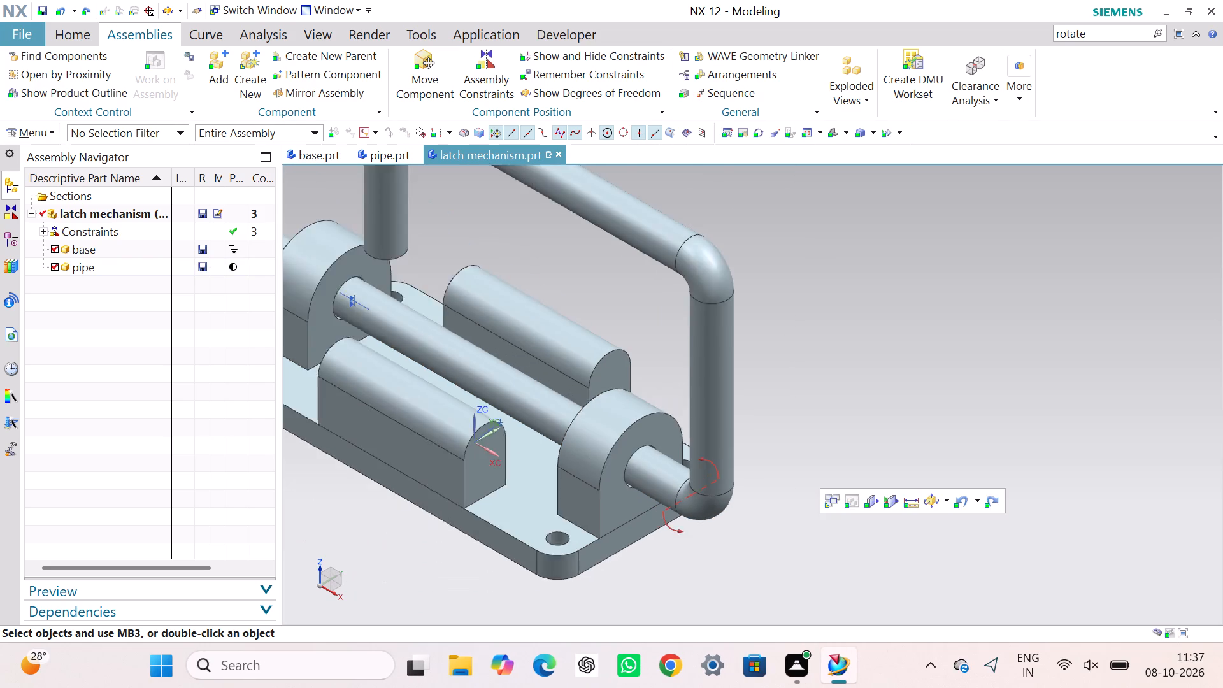
{"action": "scroll", "coordinate": [807, 523], "scroll_direction": "down", "scroll_amount": 1}
{"action": "left_click", "coordinate": [796, 358]}
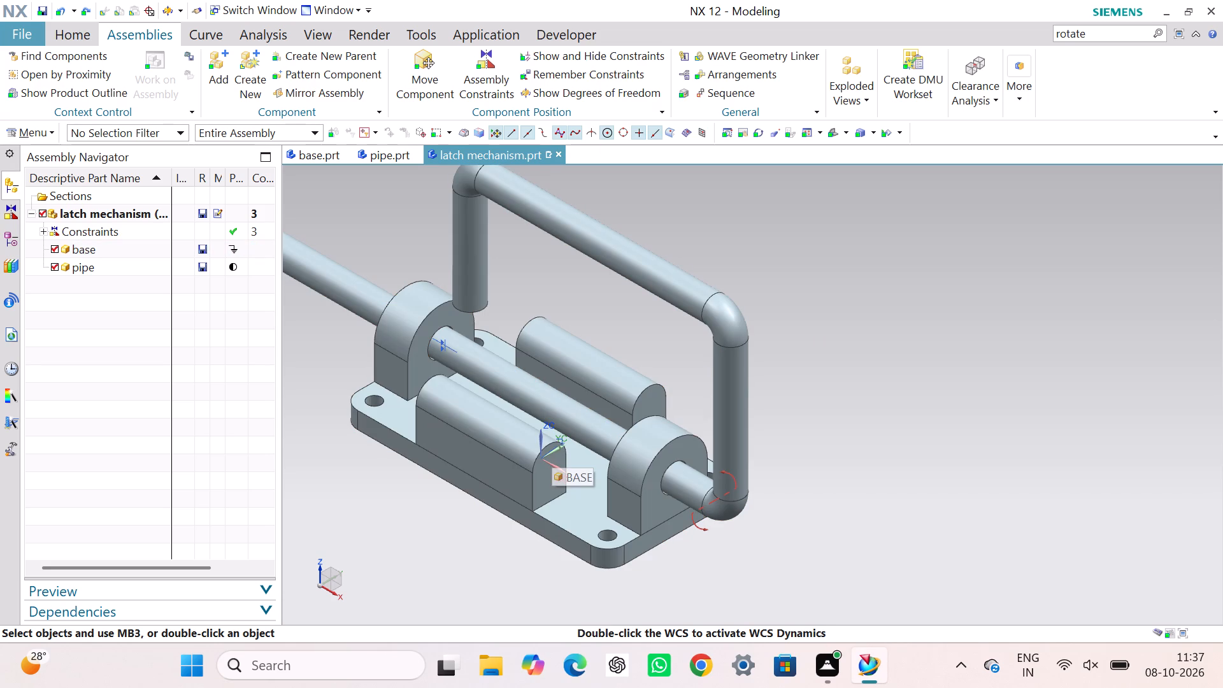
Add a 90° 3D Angle constraint between the base plate's top face and the pipe's upright leg beside the lower elbow.
{"action": "left_click", "coordinate": [478, 60]}
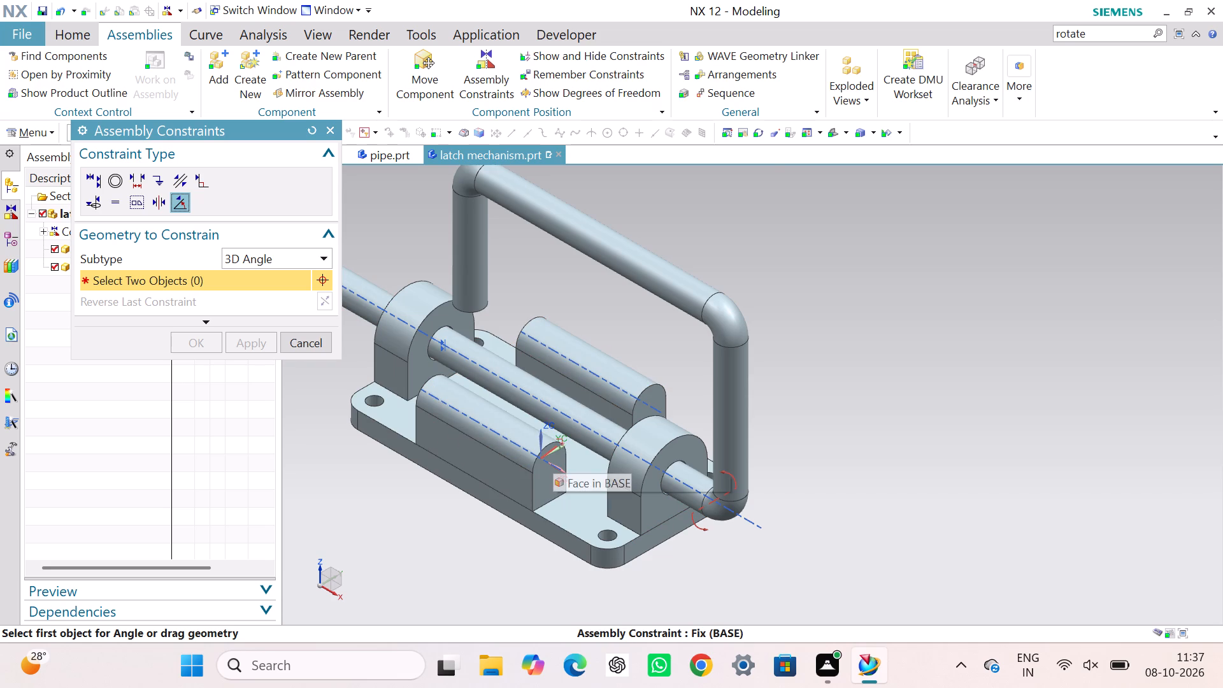
{"action": "scroll", "coordinate": [554, 471], "scroll_direction": "up", "scroll_amount": 7}
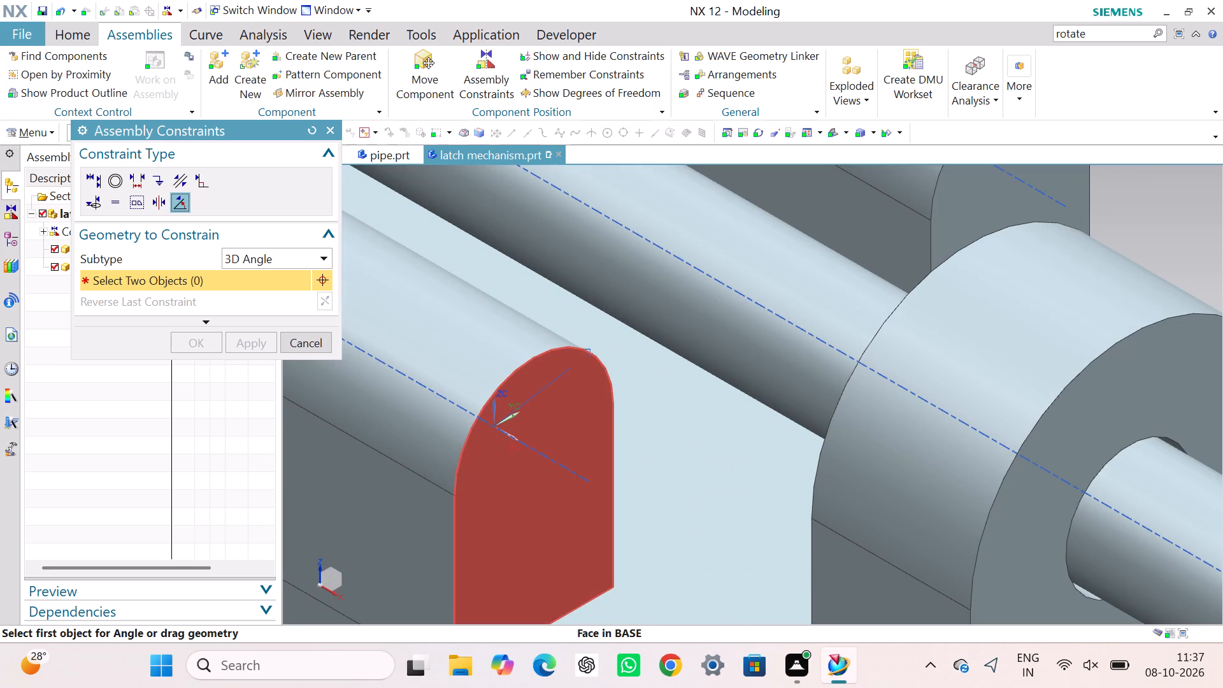
{"action": "middle_click_drag", "start_coordinate": [628, 447], "coordinate": [599, 459]}
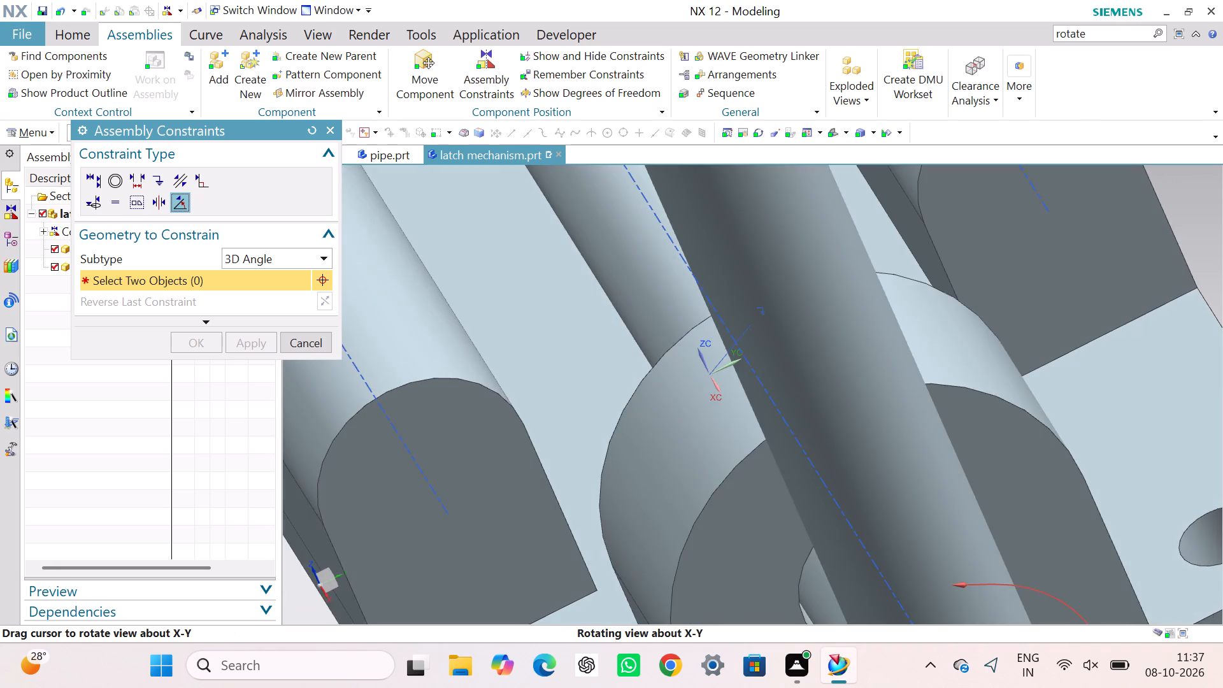
{"action": "middle_click_drag", "start_coordinate": [599, 459], "coordinate": [610, 457]}
{"action": "scroll", "coordinate": [621, 397], "scroll_direction": "down", "scroll_amount": 1}
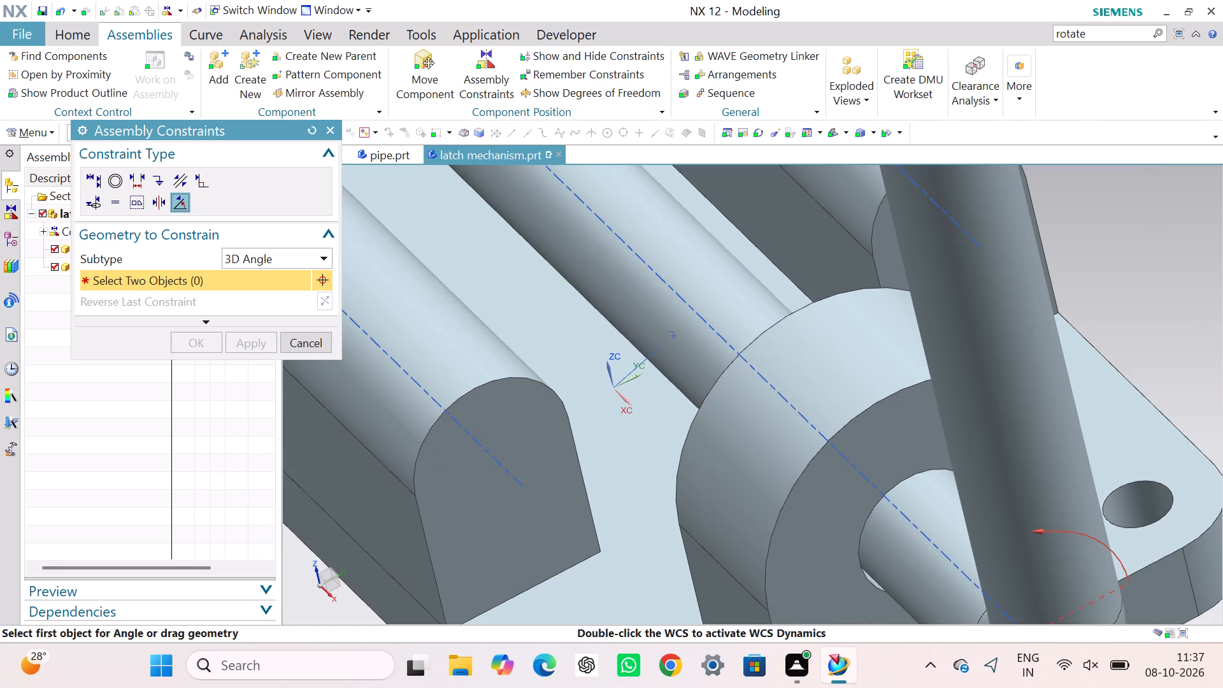
{"action": "scroll", "coordinate": [621, 397], "scroll_direction": "up", "scroll_amount": 7}
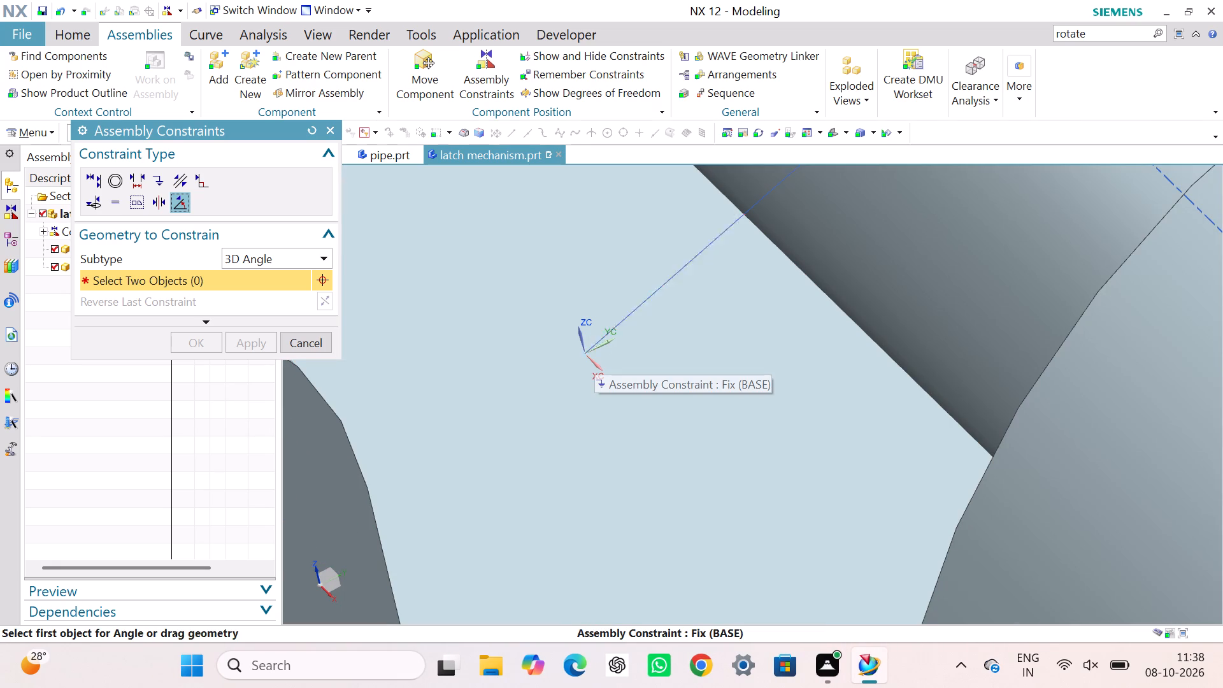
{"action": "left_click", "coordinate": [608, 344]}
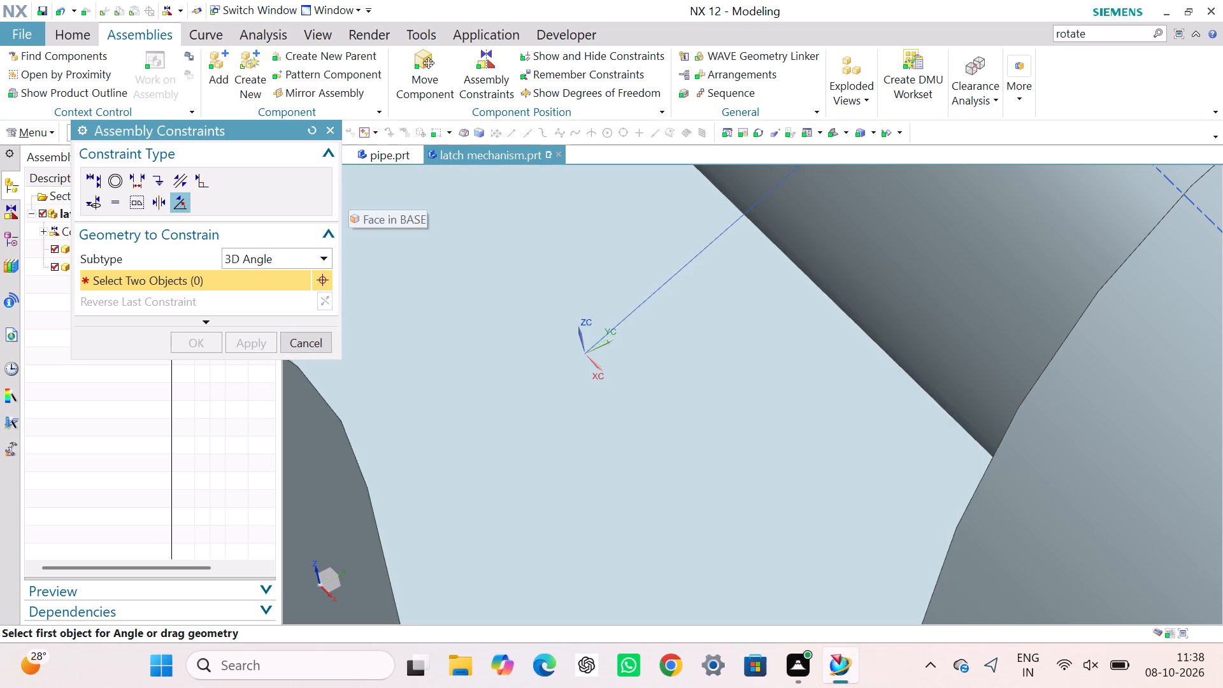
{"action": "left_click", "coordinate": [513, 500]}
{"action": "scroll", "coordinate": [510, 485], "scroll_direction": "down", "scroll_amount": 13}
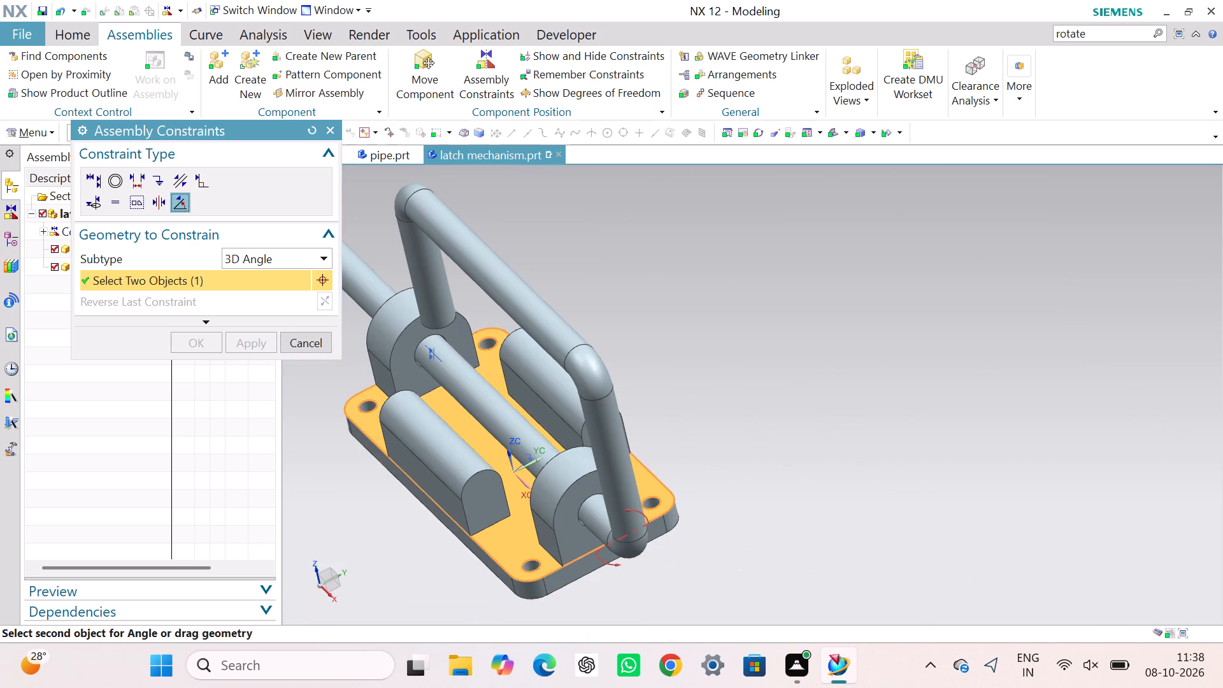
{"action": "left_click", "coordinate": [593, 420]}
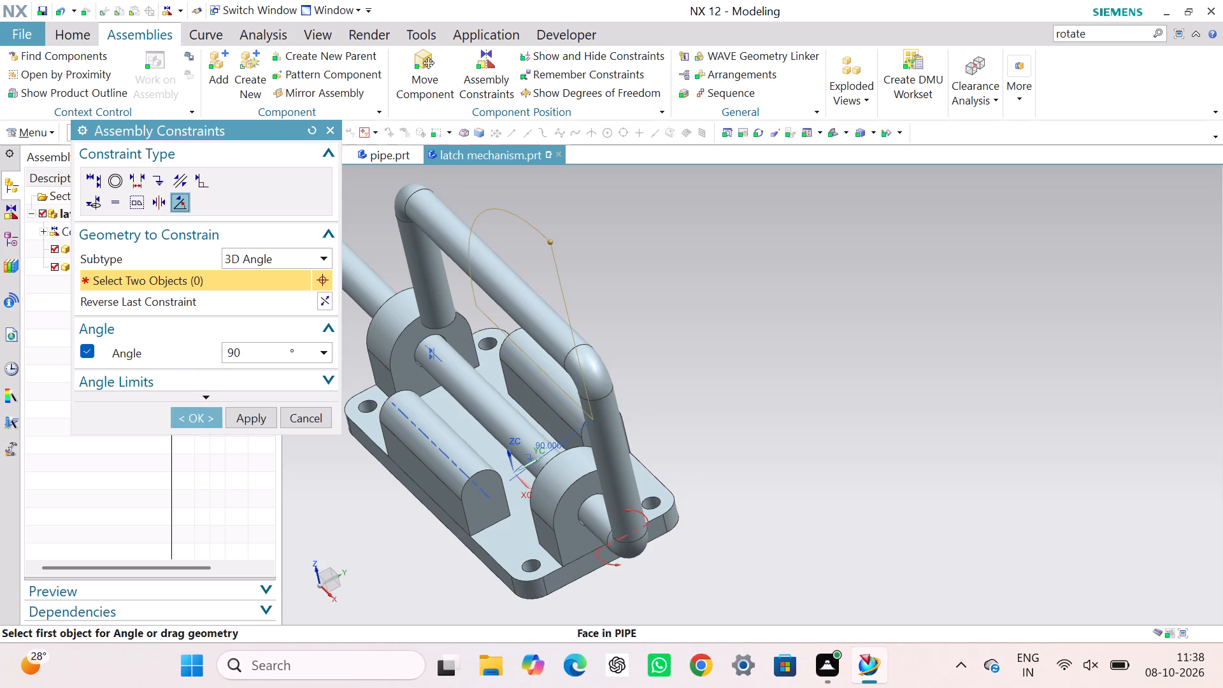
{"action": "left_click", "coordinate": [210, 420]}
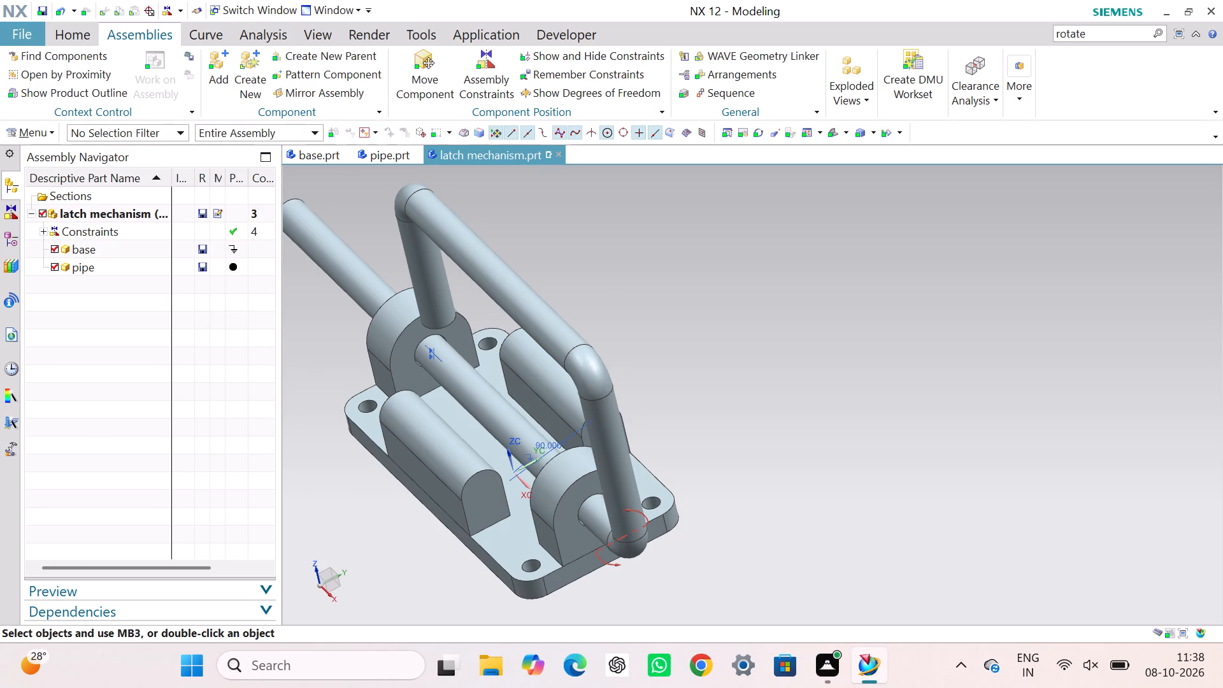
Show the pipe's degrees of freedom to check whether any movement remains.
{"action": "right_click", "coordinate": [726, 466]}
{"action": "left_click", "coordinate": [652, 413]}
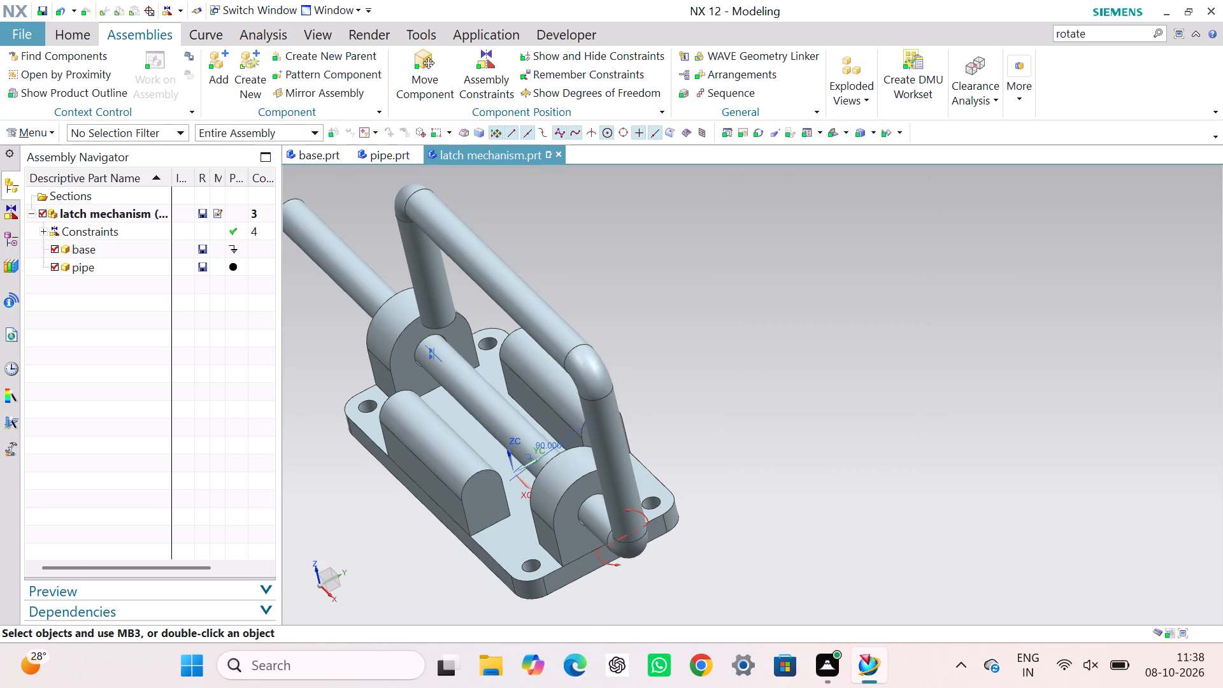
{"action": "right_click", "coordinate": [597, 416]}
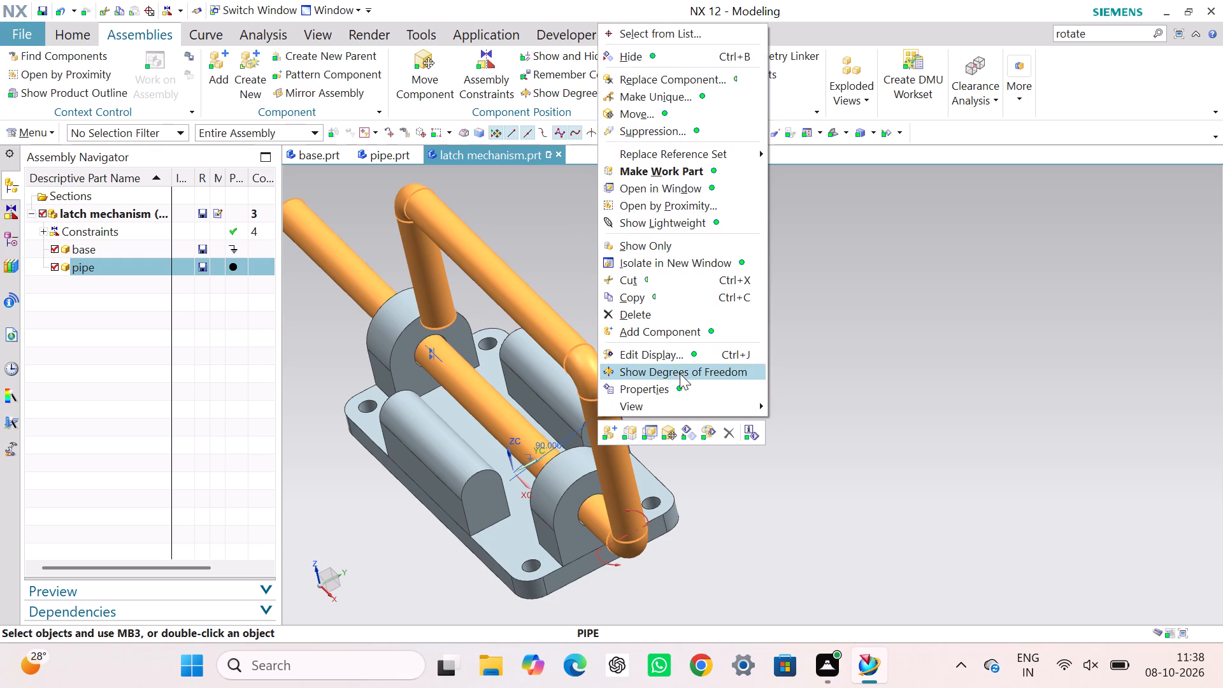
{"action": "left_click", "coordinate": [680, 373]}
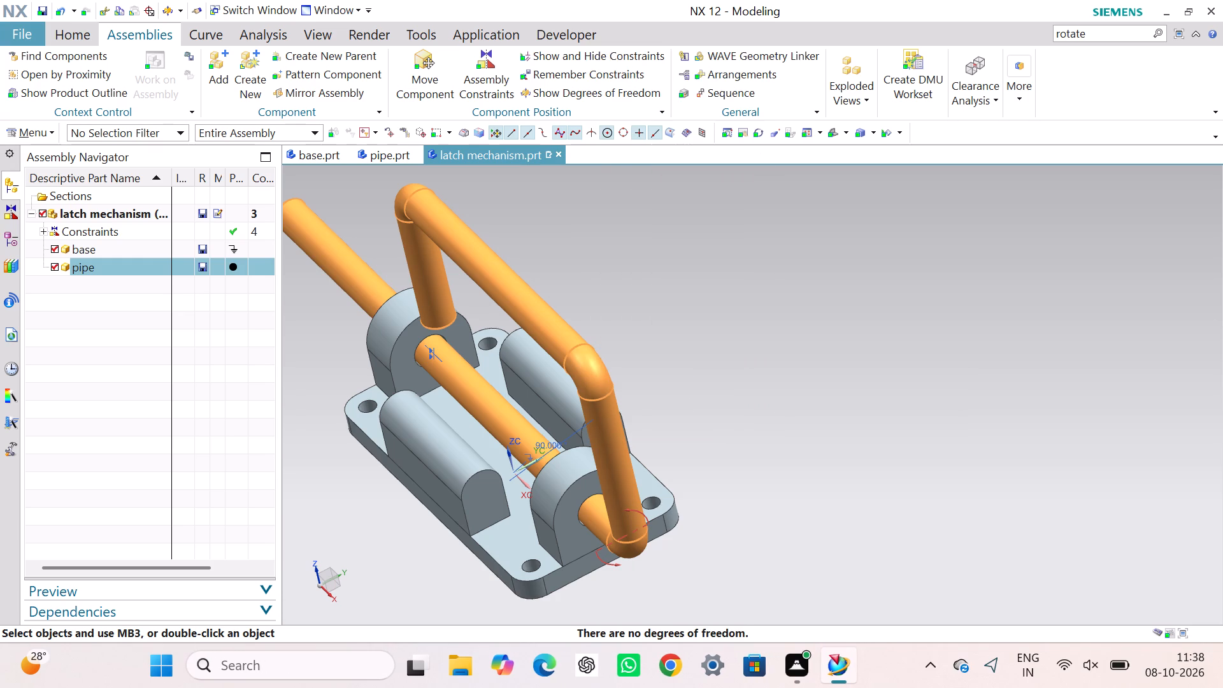
{"action": "left_click", "coordinate": [896, 421]}
Hide the Angle constraint between the base and the pipe in the assembly view.
{"action": "middle_click_drag", "start_coordinate": [750, 462], "coordinate": [816, 436]}
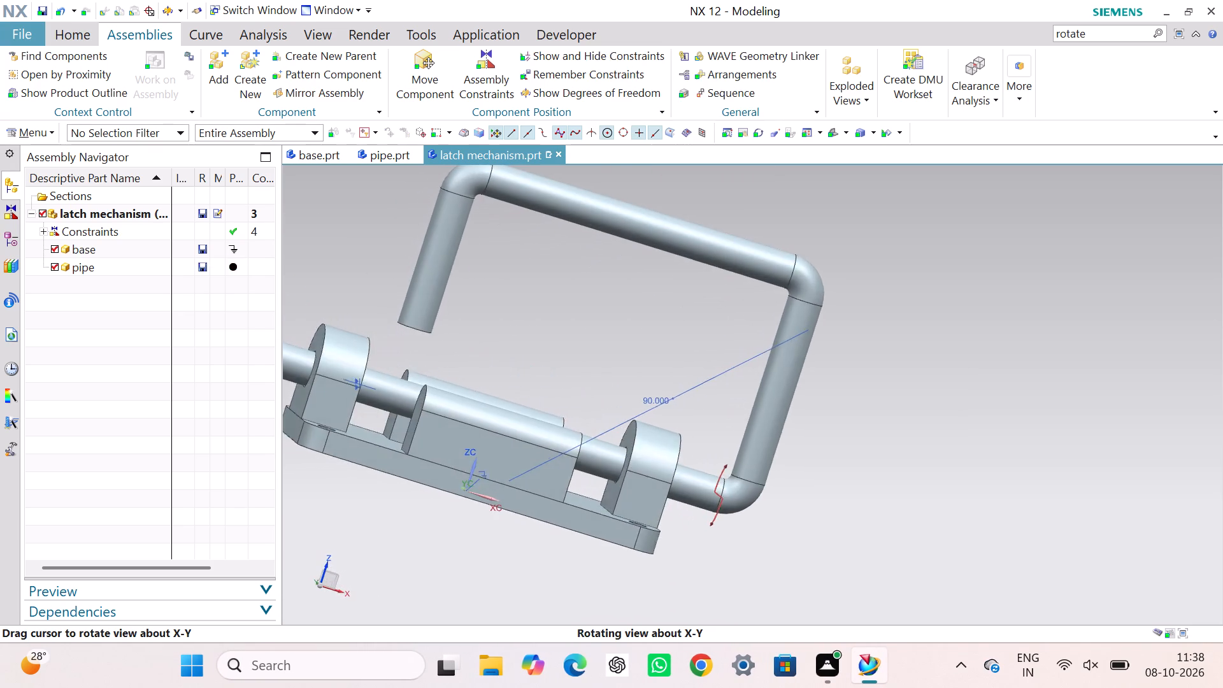
{"action": "middle_click_drag", "start_coordinate": [816, 436], "coordinate": [799, 431]}
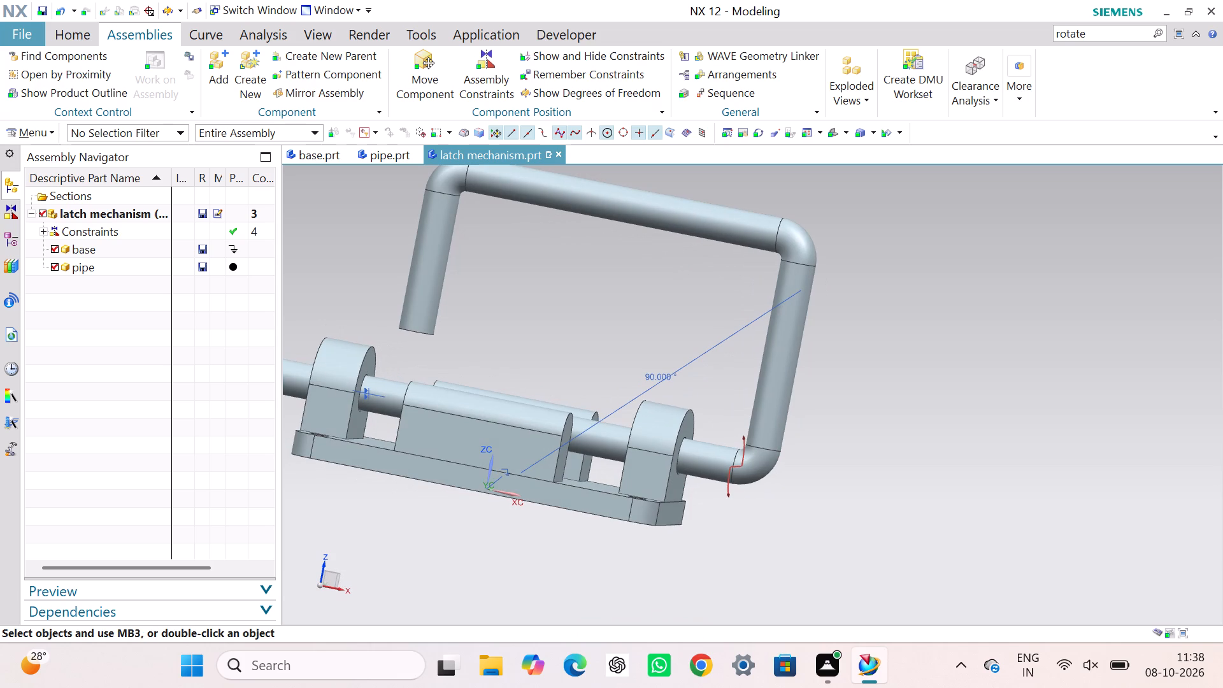
{"action": "right_click", "coordinate": [694, 361]}
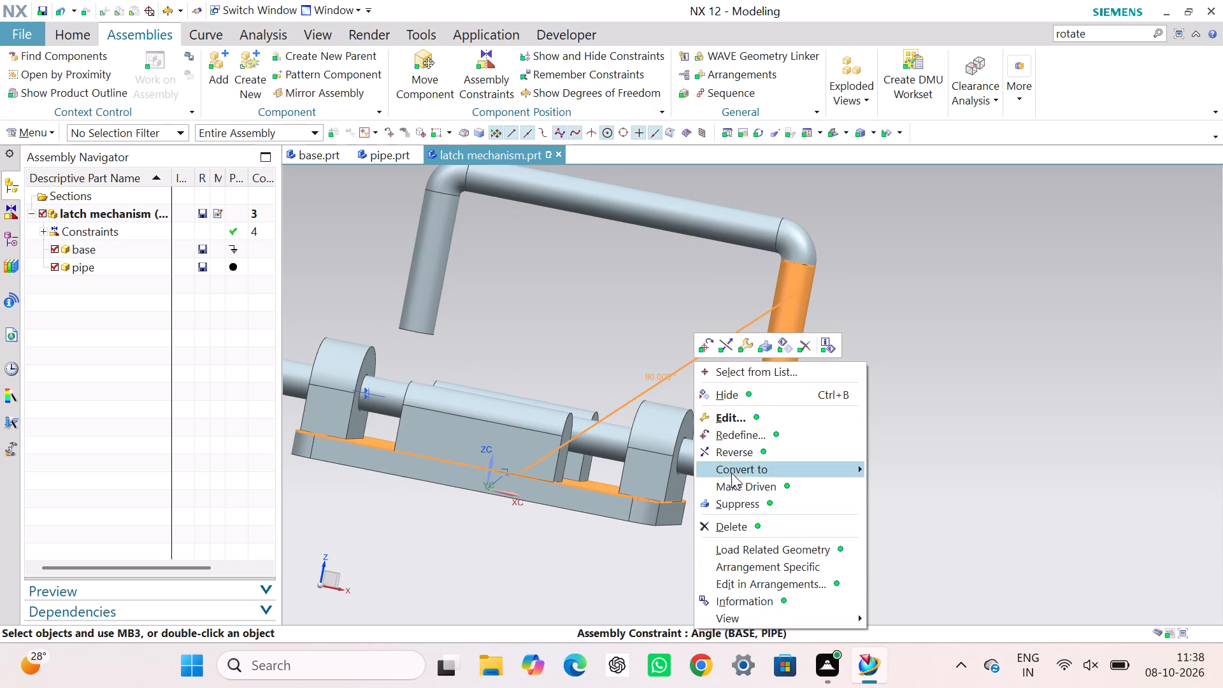
{"action": "left_click", "coordinate": [726, 389]}
{"action": "left_click", "coordinate": [1024, 364]}
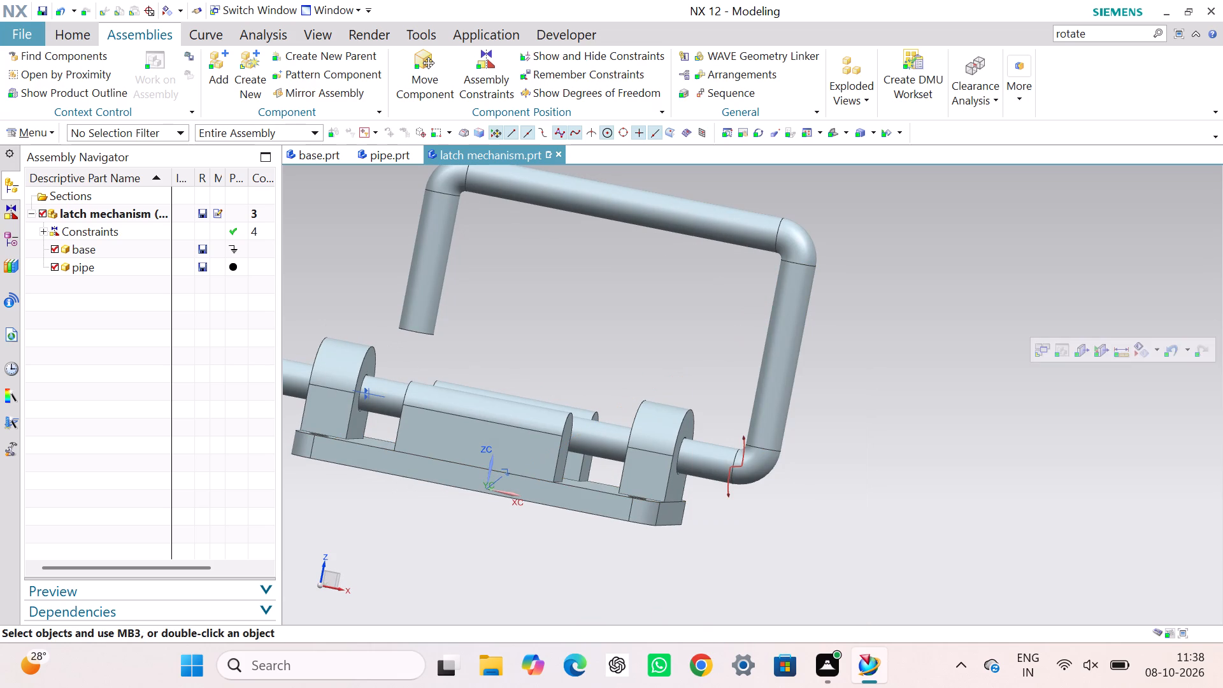
Show the pipe's degrees of freedom again with the Angle constraint hidden.
{"action": "middle_click_drag", "start_coordinate": [949, 419], "coordinate": [922, 460]}
{"action": "right_click", "coordinate": [735, 452]}
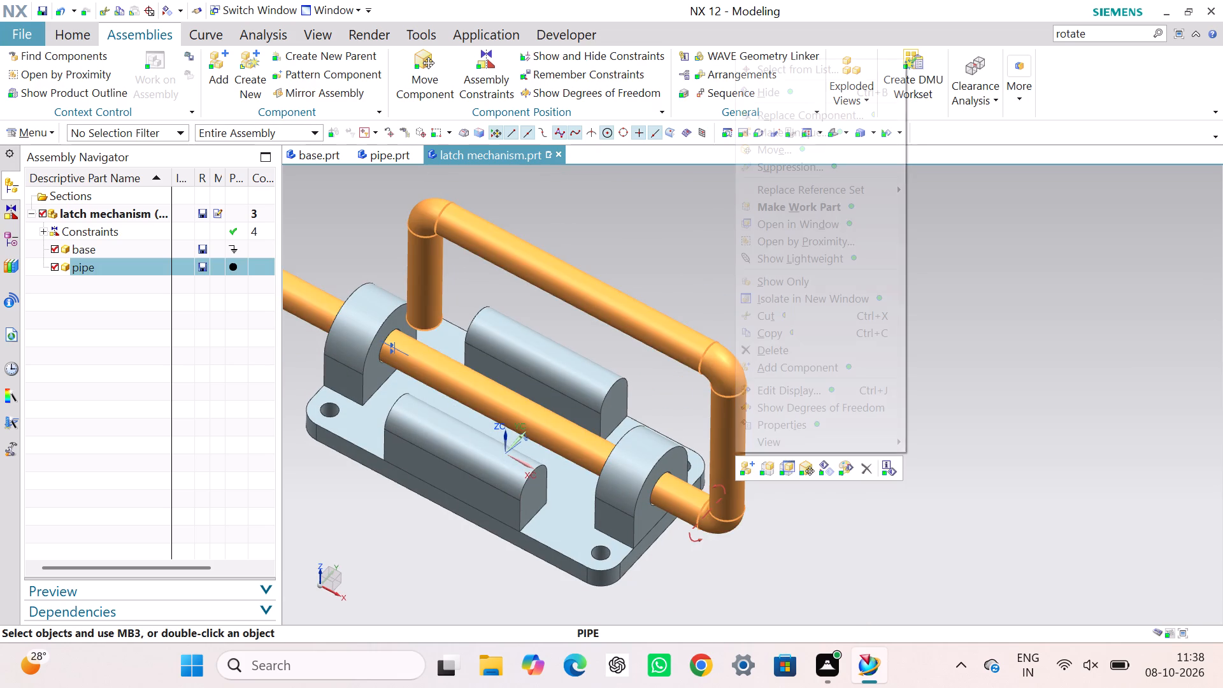
{"action": "left_click", "coordinate": [829, 403]}
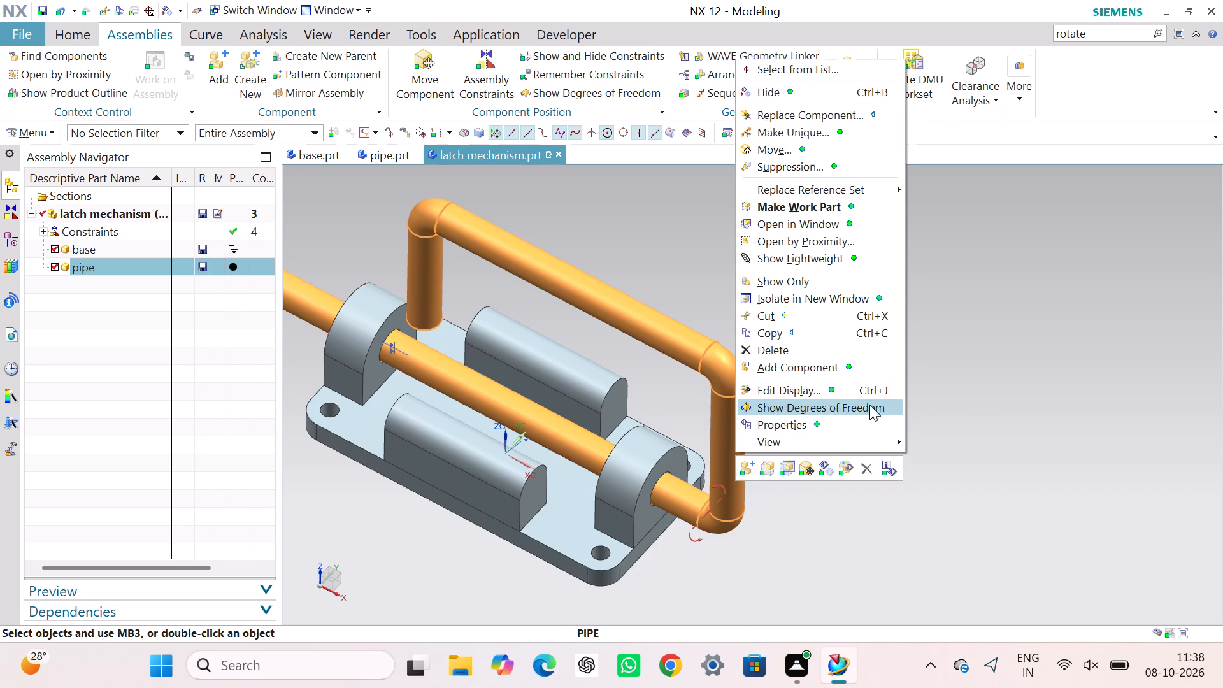
{"action": "left_click", "coordinate": [970, 408]}
Examine the constrained latch assembly from several sides and return it to a pictorial view.
{"action": "scroll", "coordinate": [849, 468], "scroll_direction": "down", "scroll_amount": 5}
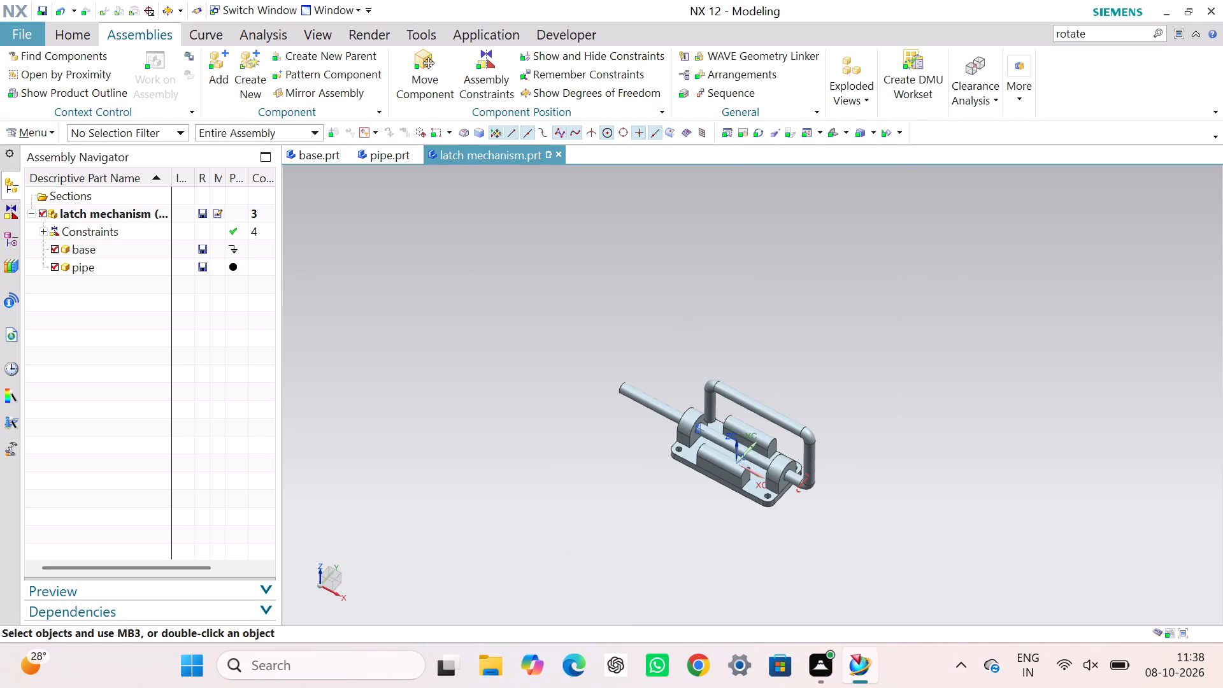
{"action": "scroll", "coordinate": [852, 459], "scroll_direction": "up", "scroll_amount": 2}
{"action": "middle_click_drag", "start_coordinate": [852, 459], "coordinate": [789, 435]}
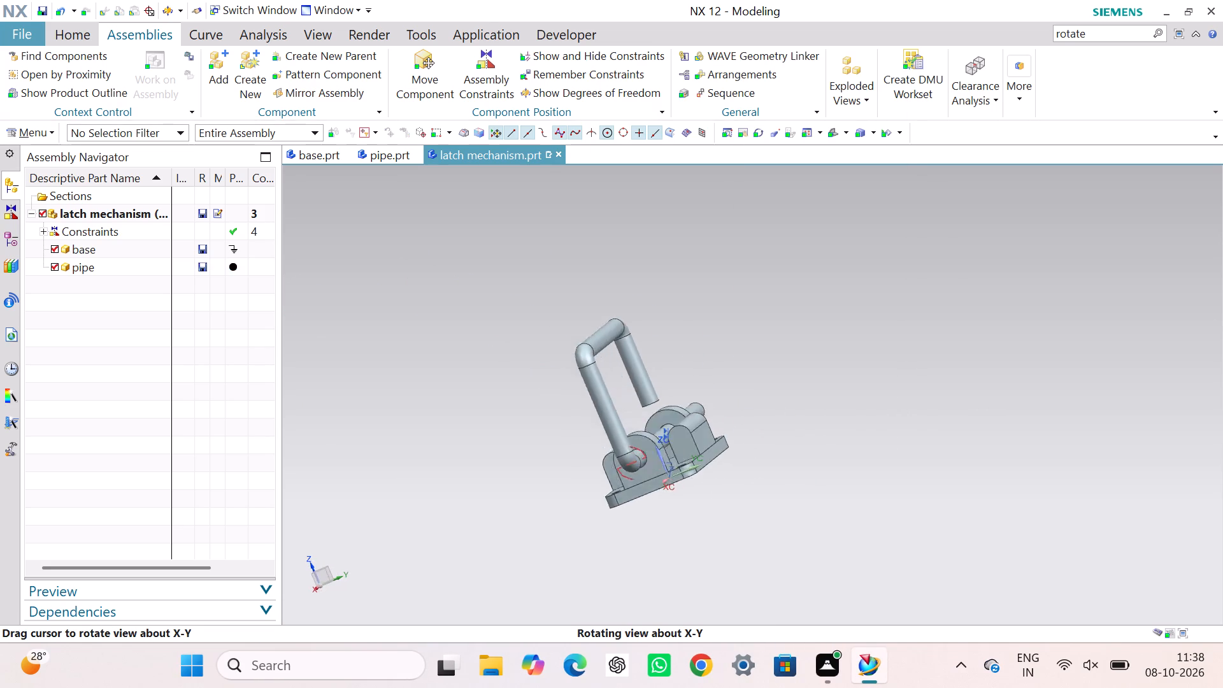
{"action": "middle_click_drag", "start_coordinate": [789, 435], "coordinate": [883, 468]}
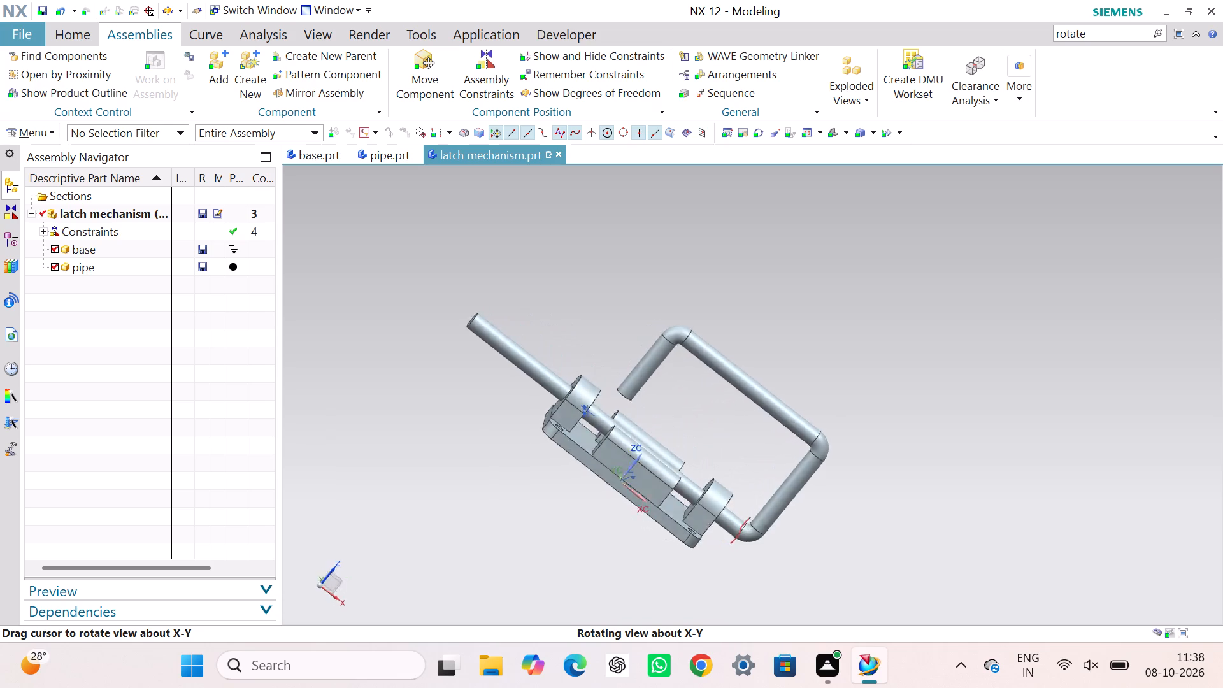
{"action": "middle_click_drag", "start_coordinate": [883, 468], "coordinate": [853, 571]}
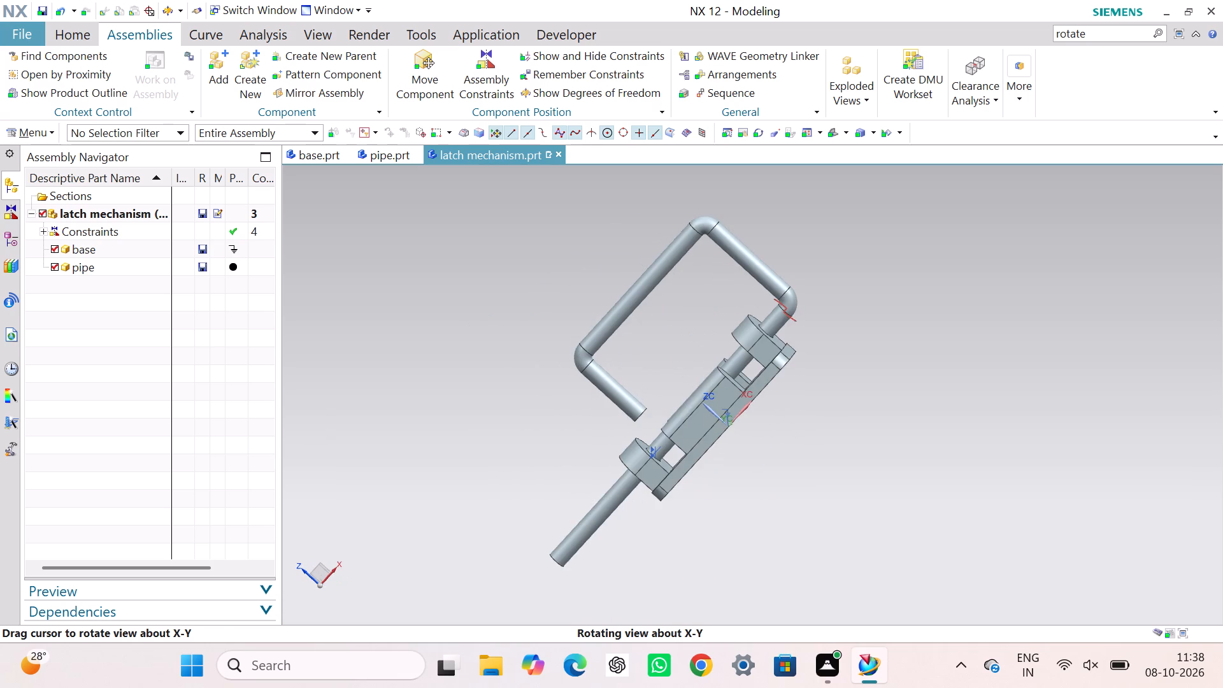
{"action": "middle_click_drag", "start_coordinate": [853, 571], "coordinate": [853, 571]}
{"action": "right_click", "coordinate": [838, 469]}
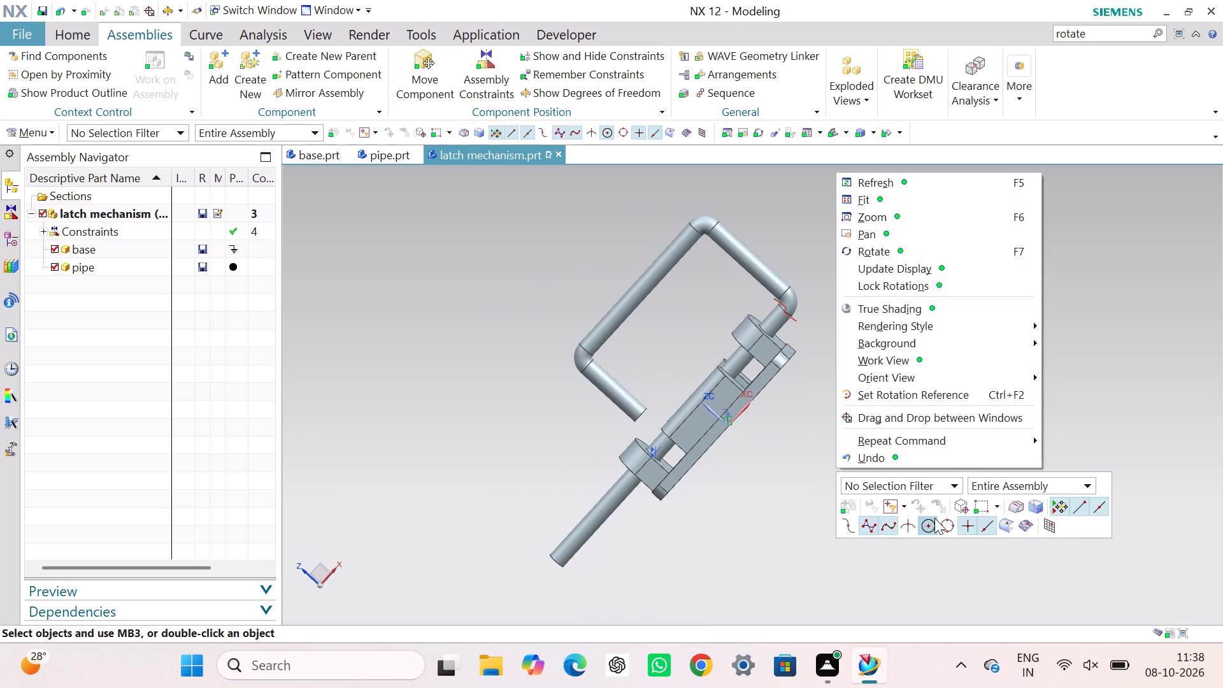
{"action": "left_click", "coordinate": [1126, 418]}
{"action": "right_click", "coordinate": [1005, 401]}
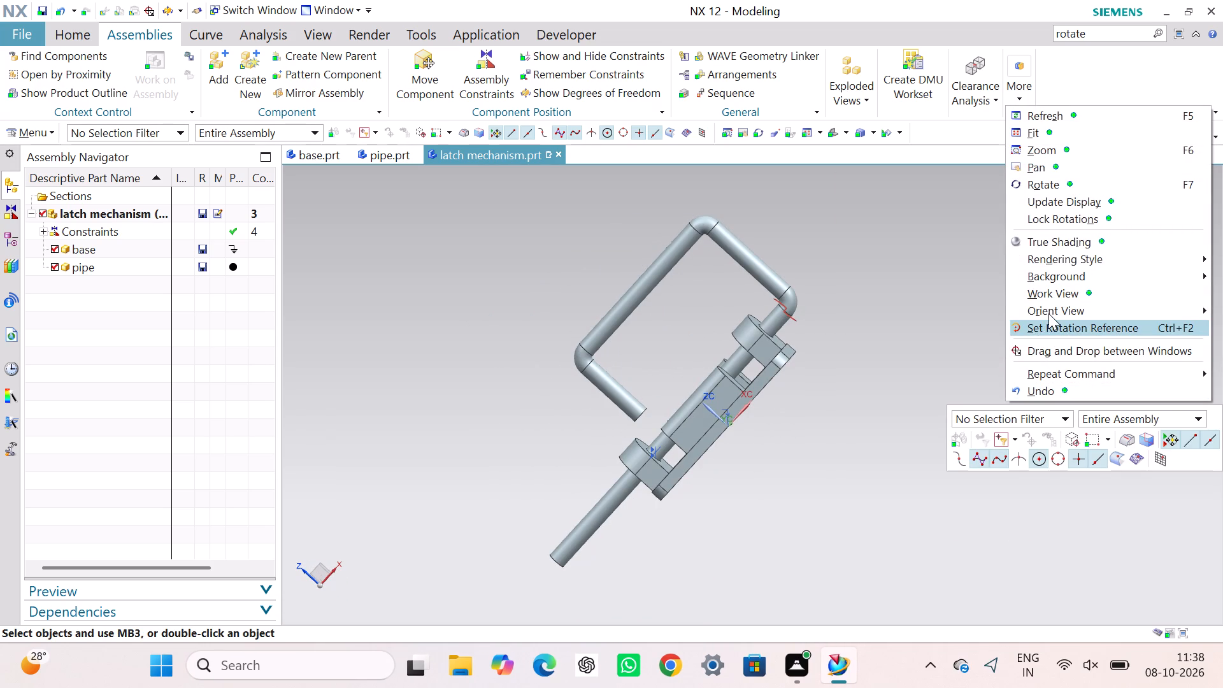
{"action": "left_click", "coordinate": [970, 333]}
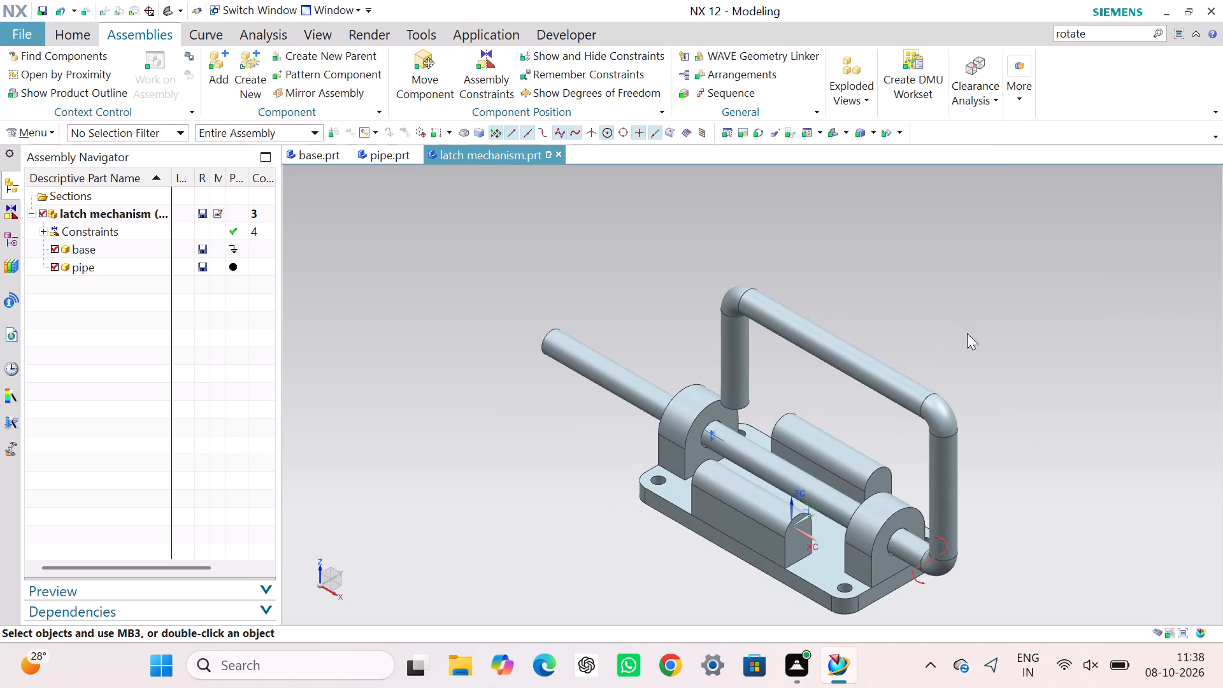
{"action": "left_click", "coordinate": [972, 322]}
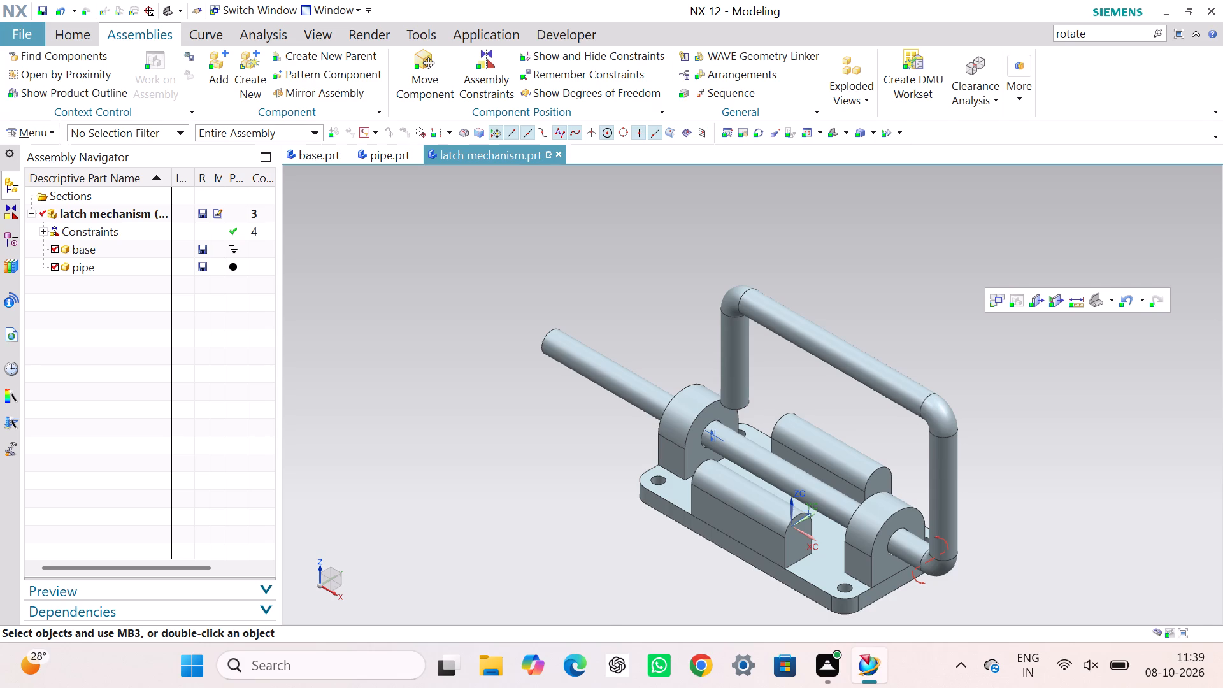
Save the latch mechanism assembly.
{"action": "key", "text": "ctrl+s"}
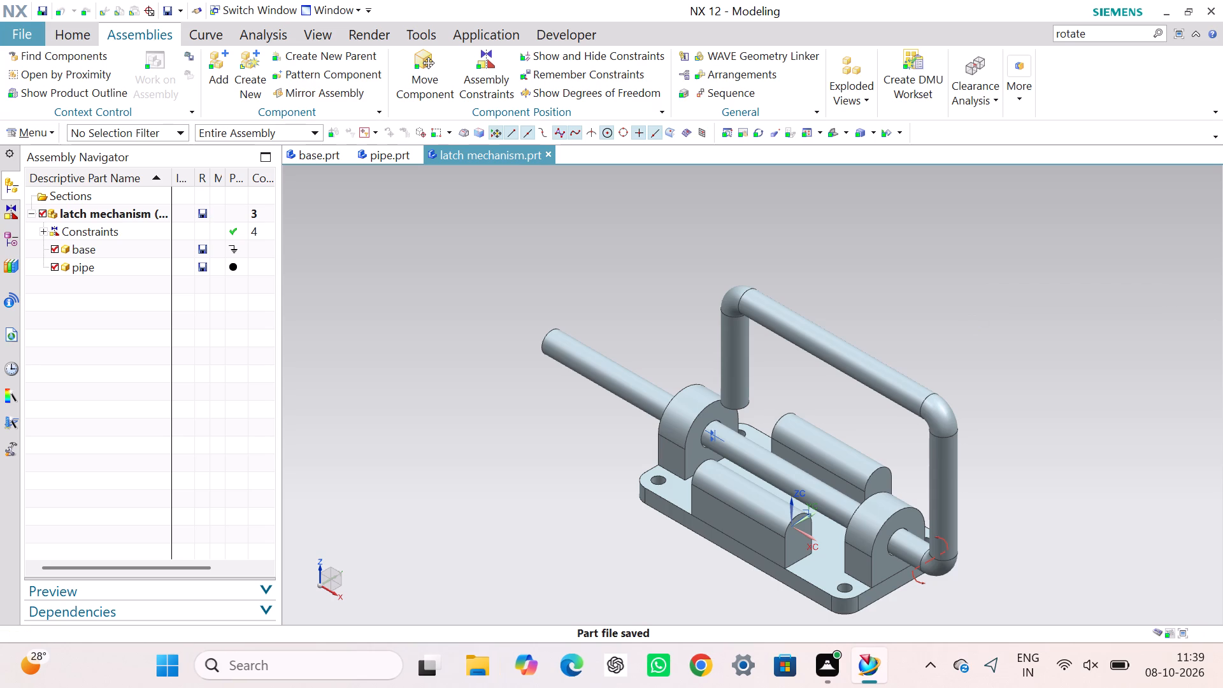
Create a new drawing of the latch mechanism from the A0 - Size template in millimetres, referencing the existing part.
{"action": "key", "text": "ctrl+n"}
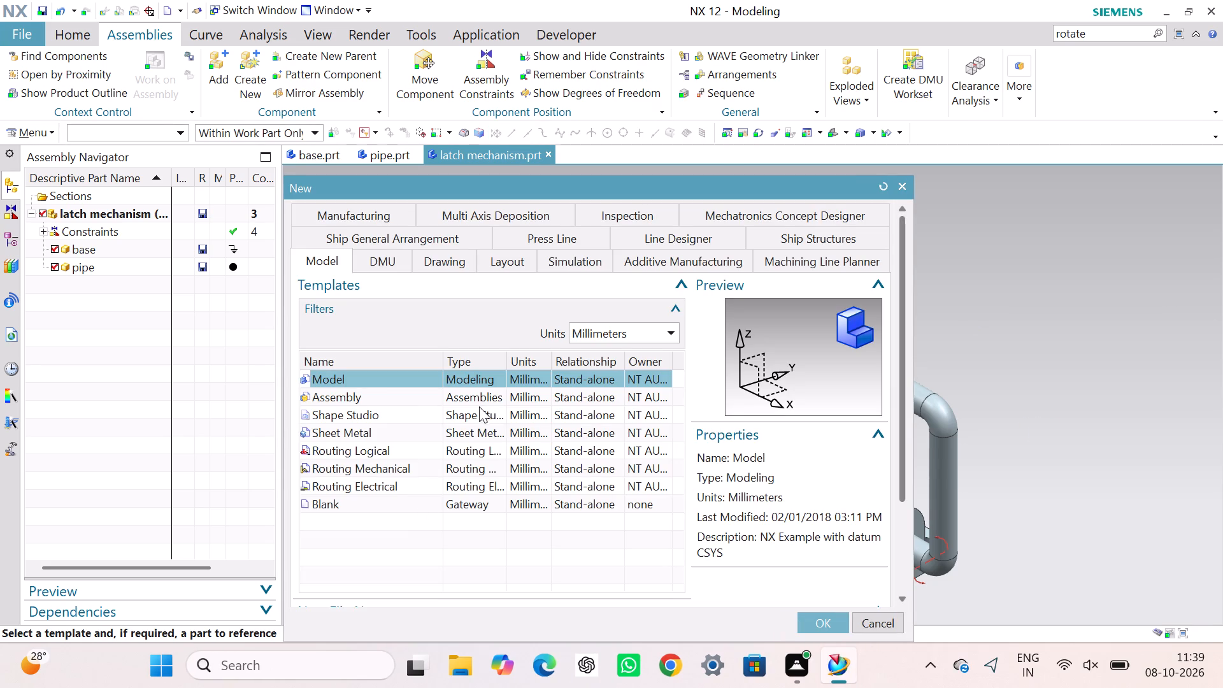
{"action": "left_click", "coordinate": [465, 271]}
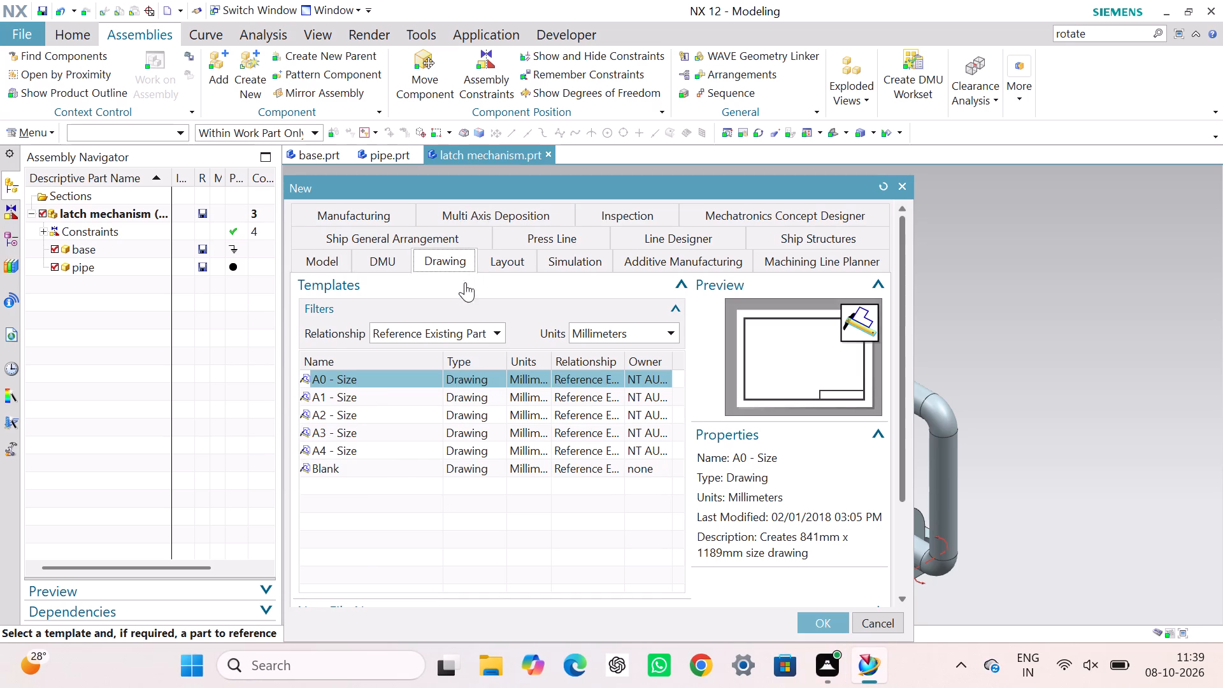
{"action": "left_click", "coordinate": [829, 618]}
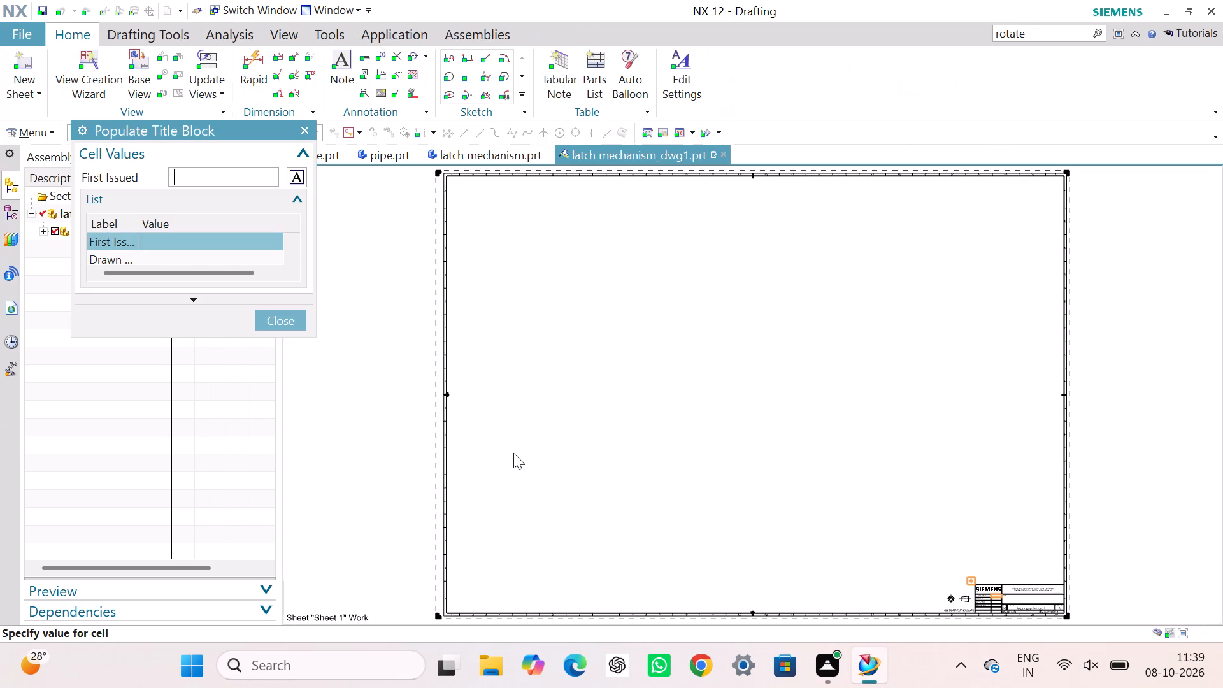
Fill in the title block's First Issued cell with the drafter's name and finish populating the title block.
{"action": "type", "text": "Ashi"}
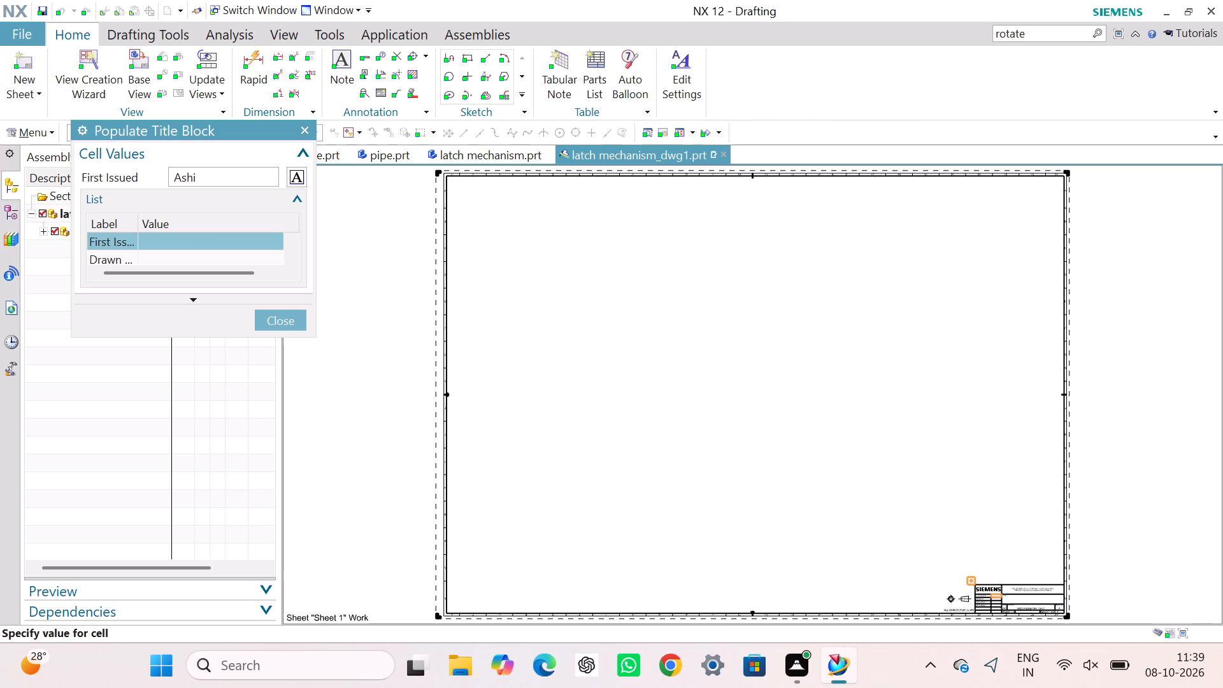
{"action": "key", "text": "f"}
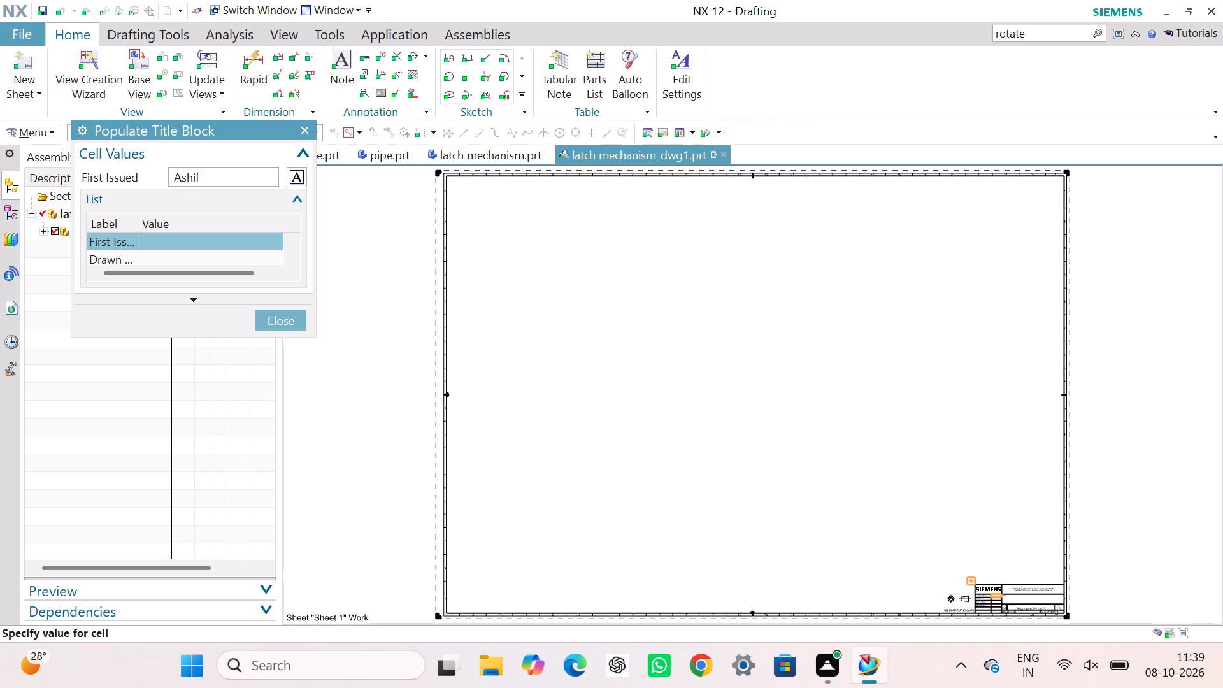
{"action": "key", "text": "Tab"}
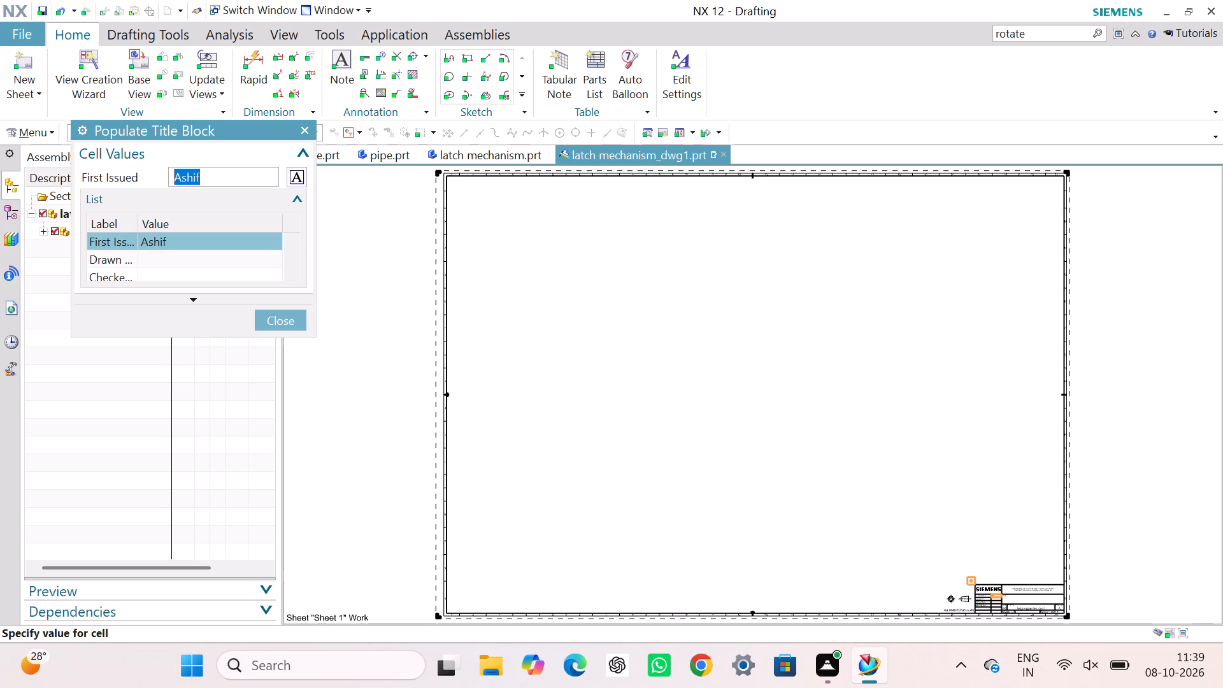
{"action": "left_click", "coordinate": [294, 317]}
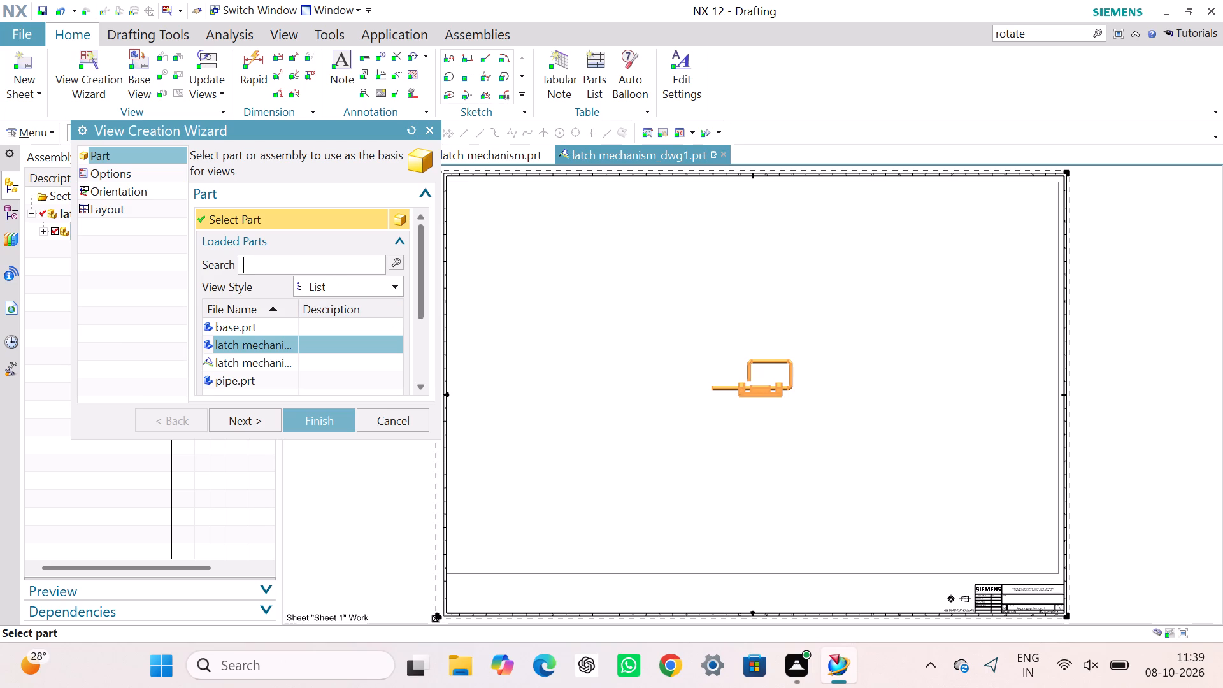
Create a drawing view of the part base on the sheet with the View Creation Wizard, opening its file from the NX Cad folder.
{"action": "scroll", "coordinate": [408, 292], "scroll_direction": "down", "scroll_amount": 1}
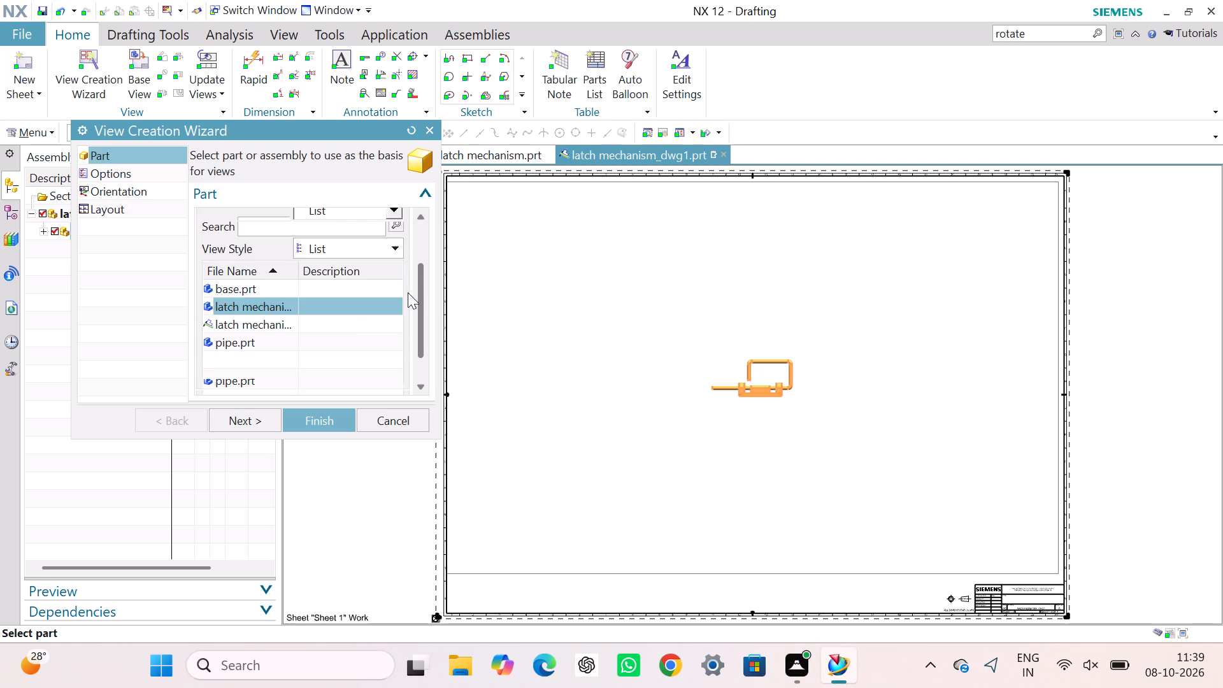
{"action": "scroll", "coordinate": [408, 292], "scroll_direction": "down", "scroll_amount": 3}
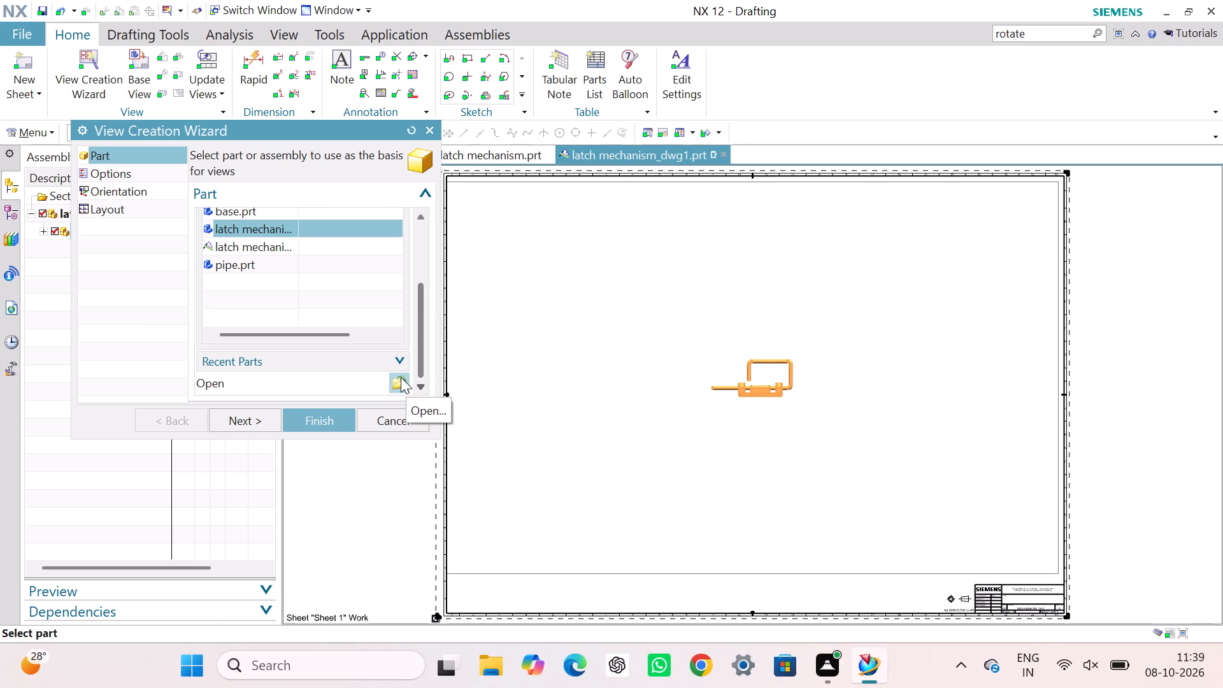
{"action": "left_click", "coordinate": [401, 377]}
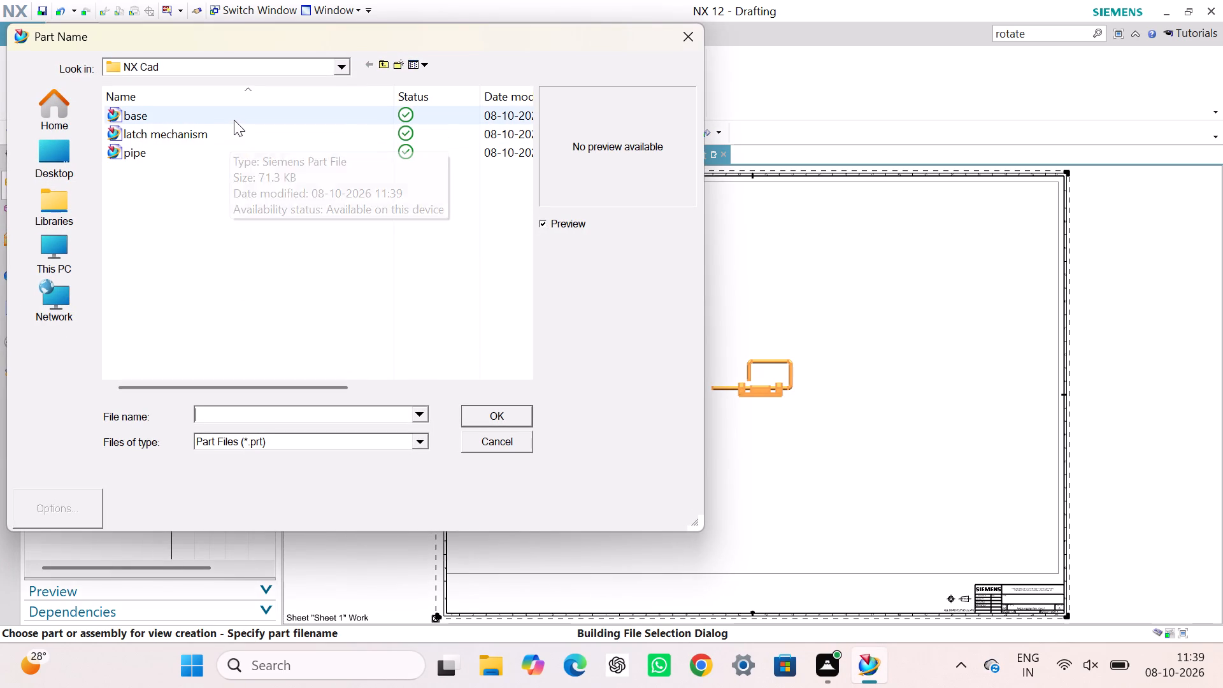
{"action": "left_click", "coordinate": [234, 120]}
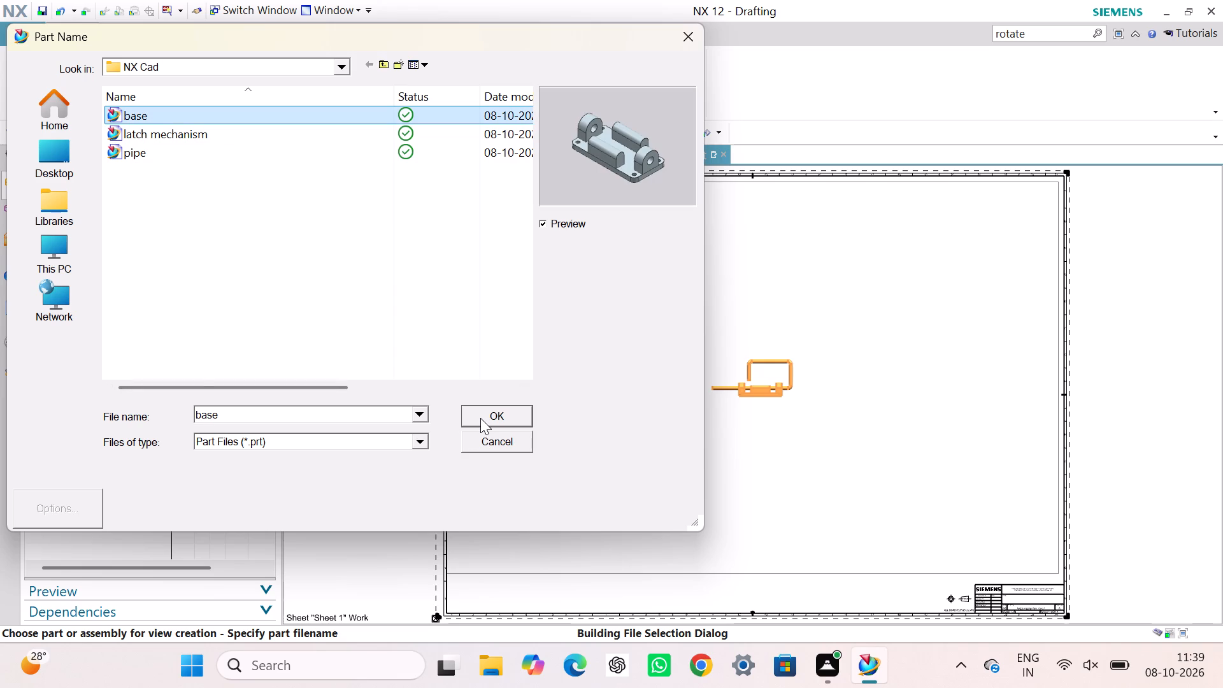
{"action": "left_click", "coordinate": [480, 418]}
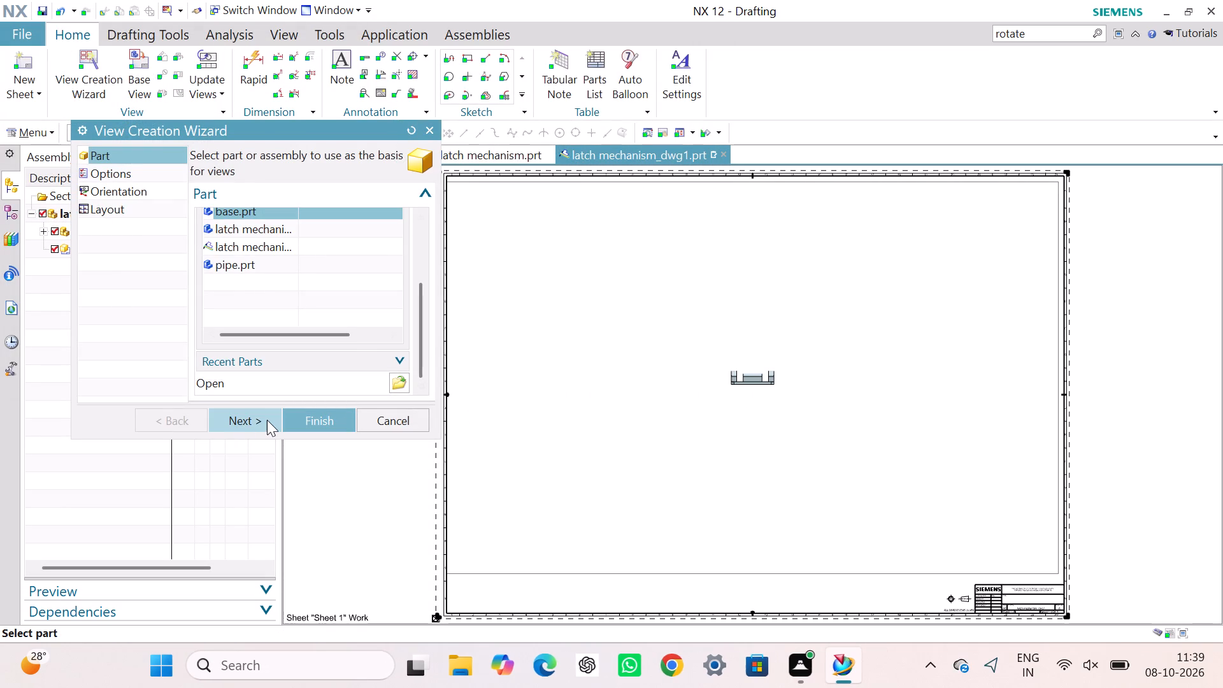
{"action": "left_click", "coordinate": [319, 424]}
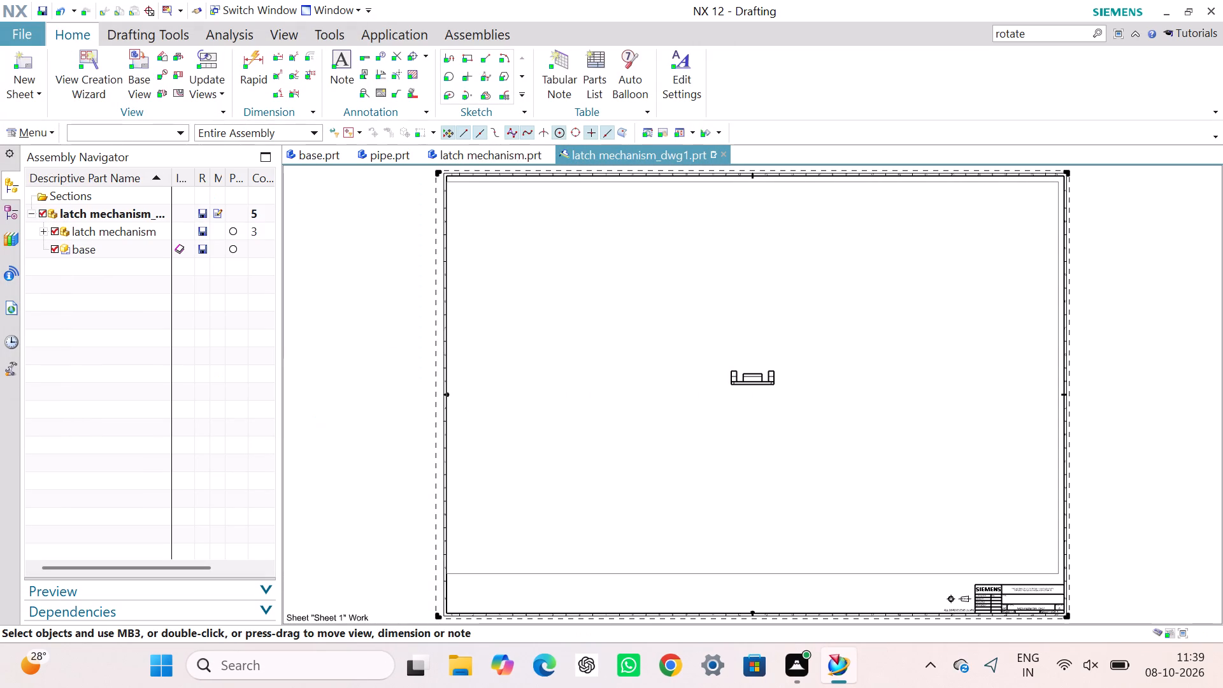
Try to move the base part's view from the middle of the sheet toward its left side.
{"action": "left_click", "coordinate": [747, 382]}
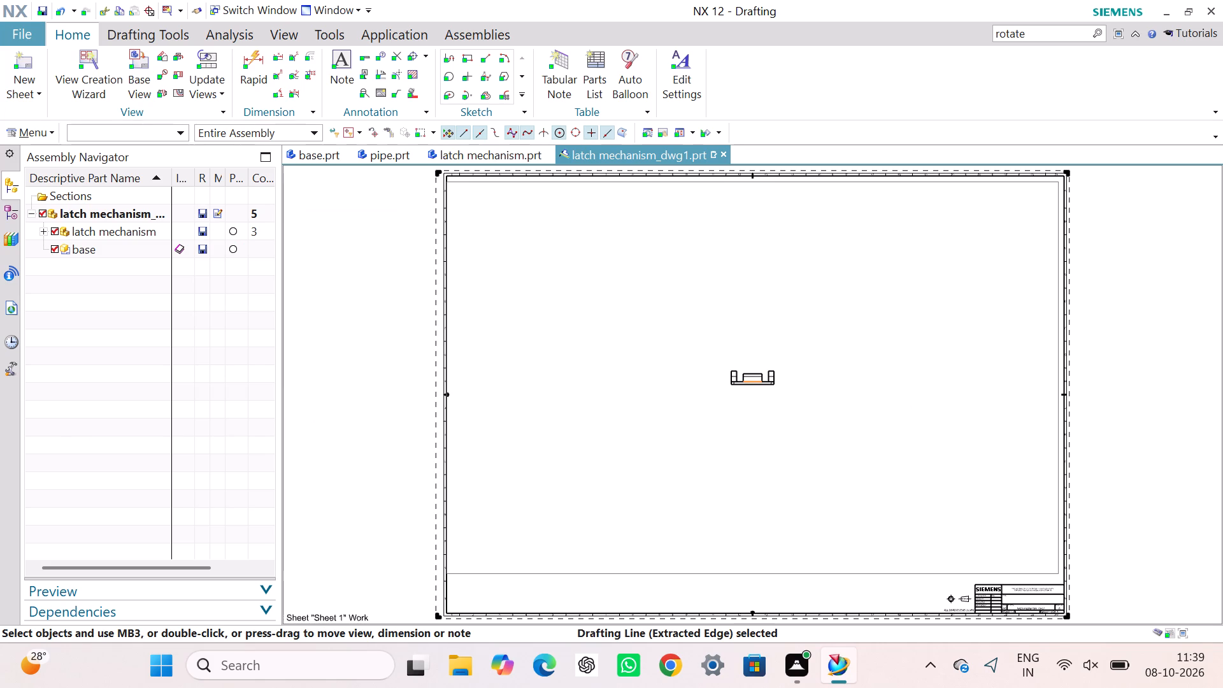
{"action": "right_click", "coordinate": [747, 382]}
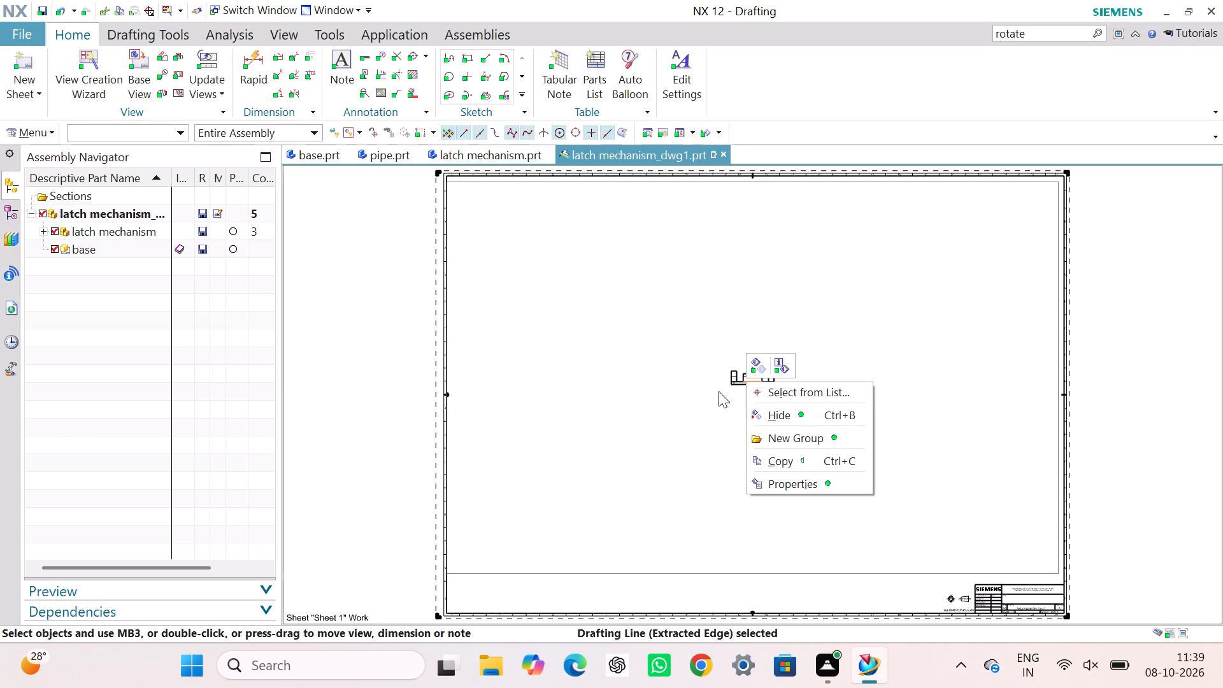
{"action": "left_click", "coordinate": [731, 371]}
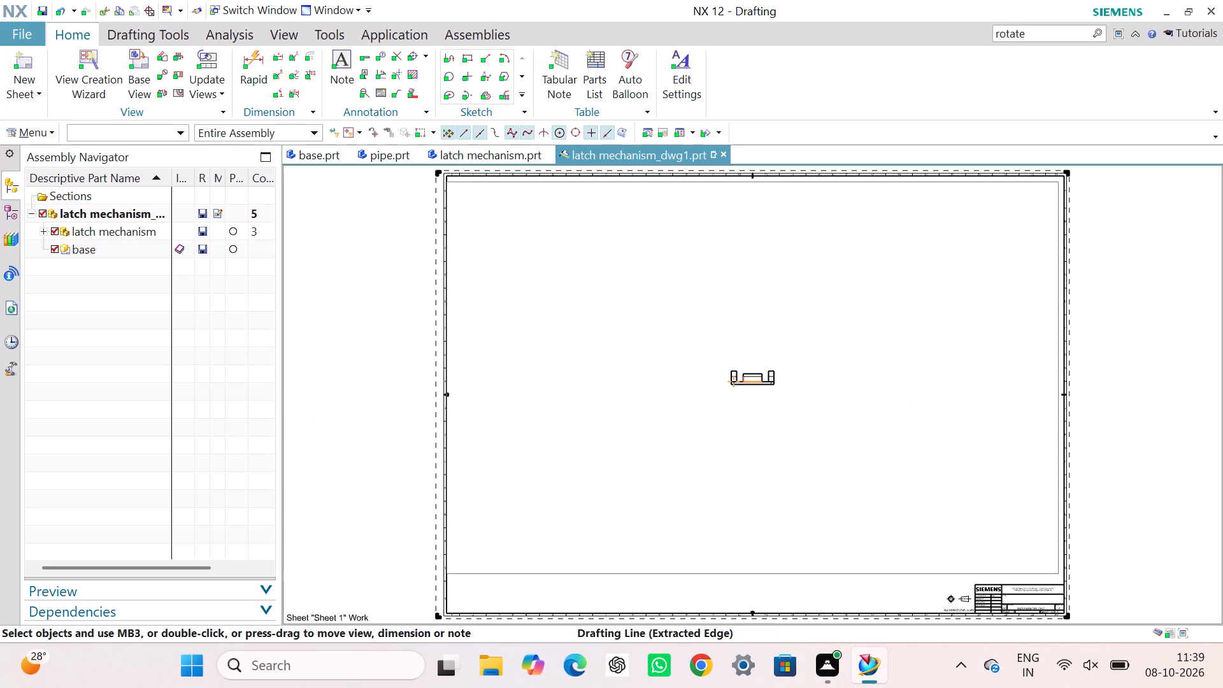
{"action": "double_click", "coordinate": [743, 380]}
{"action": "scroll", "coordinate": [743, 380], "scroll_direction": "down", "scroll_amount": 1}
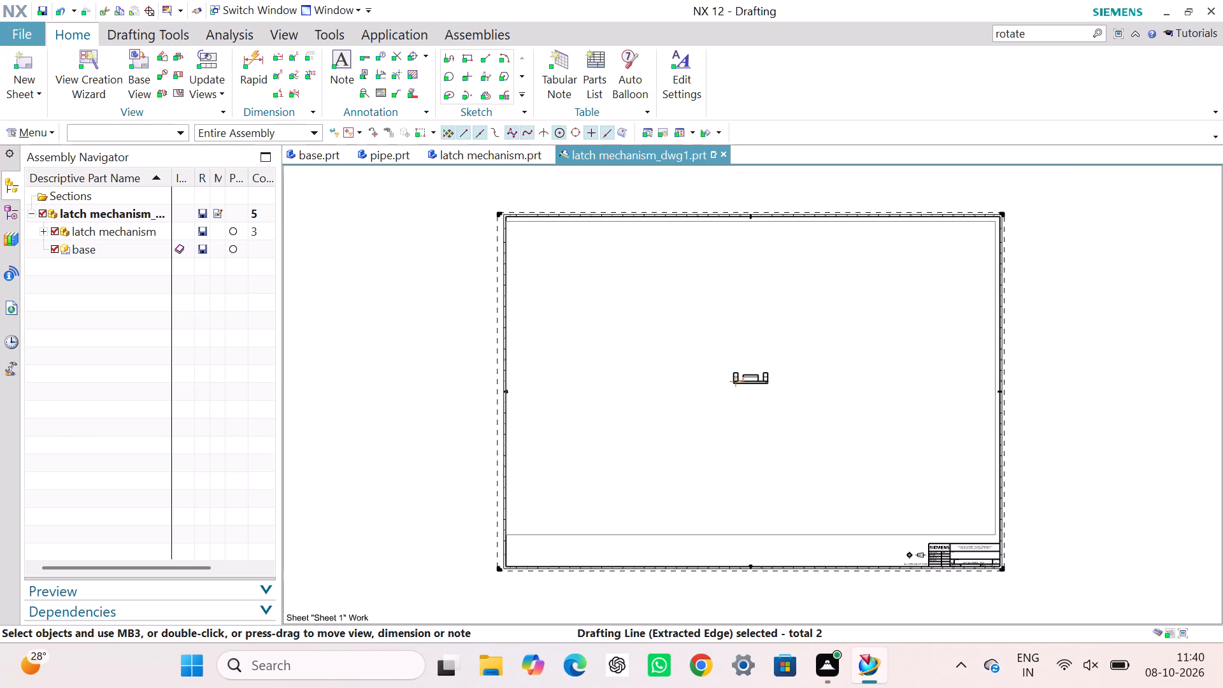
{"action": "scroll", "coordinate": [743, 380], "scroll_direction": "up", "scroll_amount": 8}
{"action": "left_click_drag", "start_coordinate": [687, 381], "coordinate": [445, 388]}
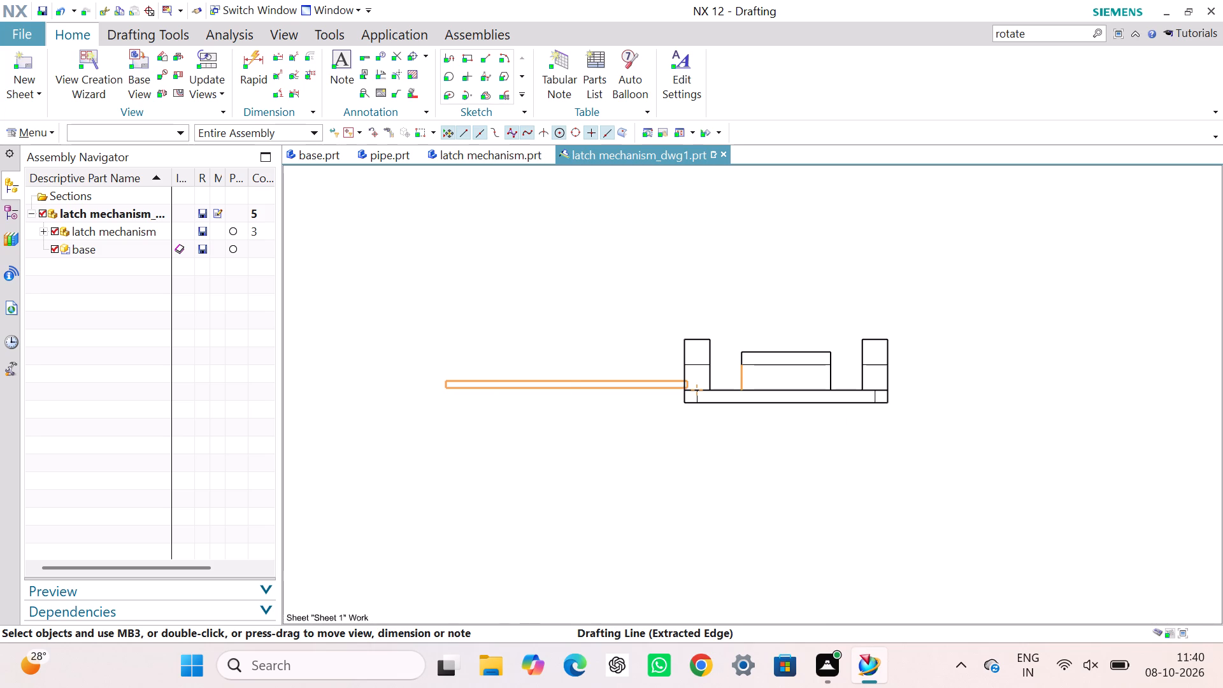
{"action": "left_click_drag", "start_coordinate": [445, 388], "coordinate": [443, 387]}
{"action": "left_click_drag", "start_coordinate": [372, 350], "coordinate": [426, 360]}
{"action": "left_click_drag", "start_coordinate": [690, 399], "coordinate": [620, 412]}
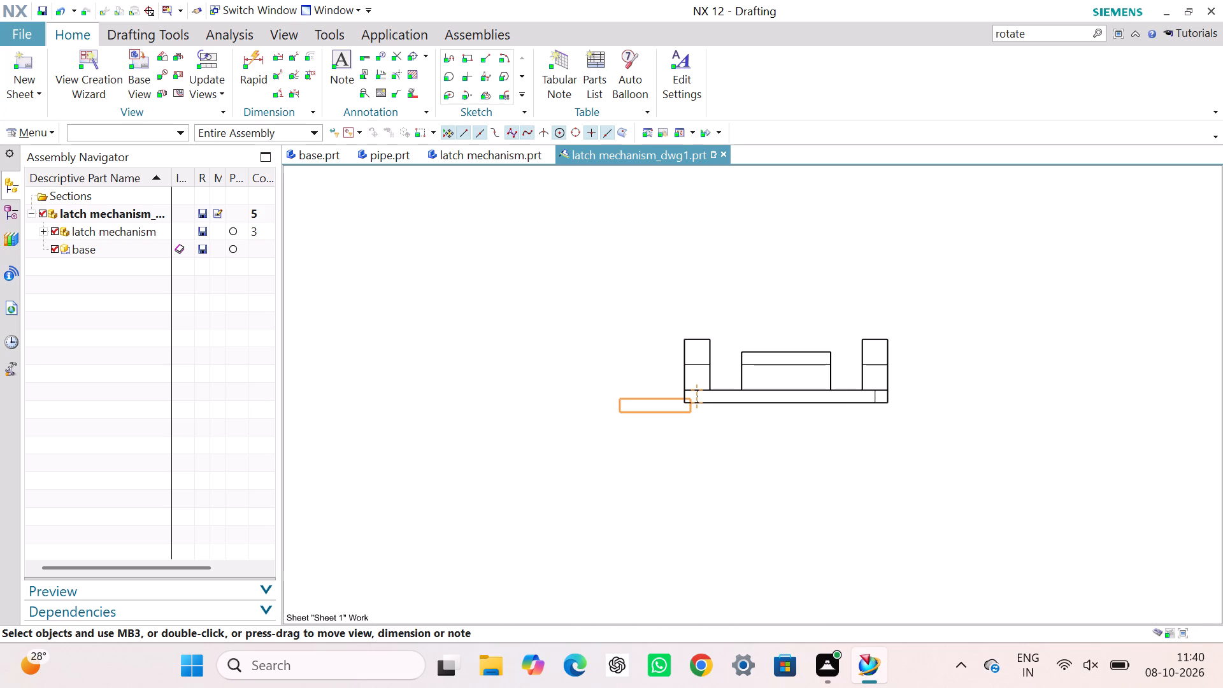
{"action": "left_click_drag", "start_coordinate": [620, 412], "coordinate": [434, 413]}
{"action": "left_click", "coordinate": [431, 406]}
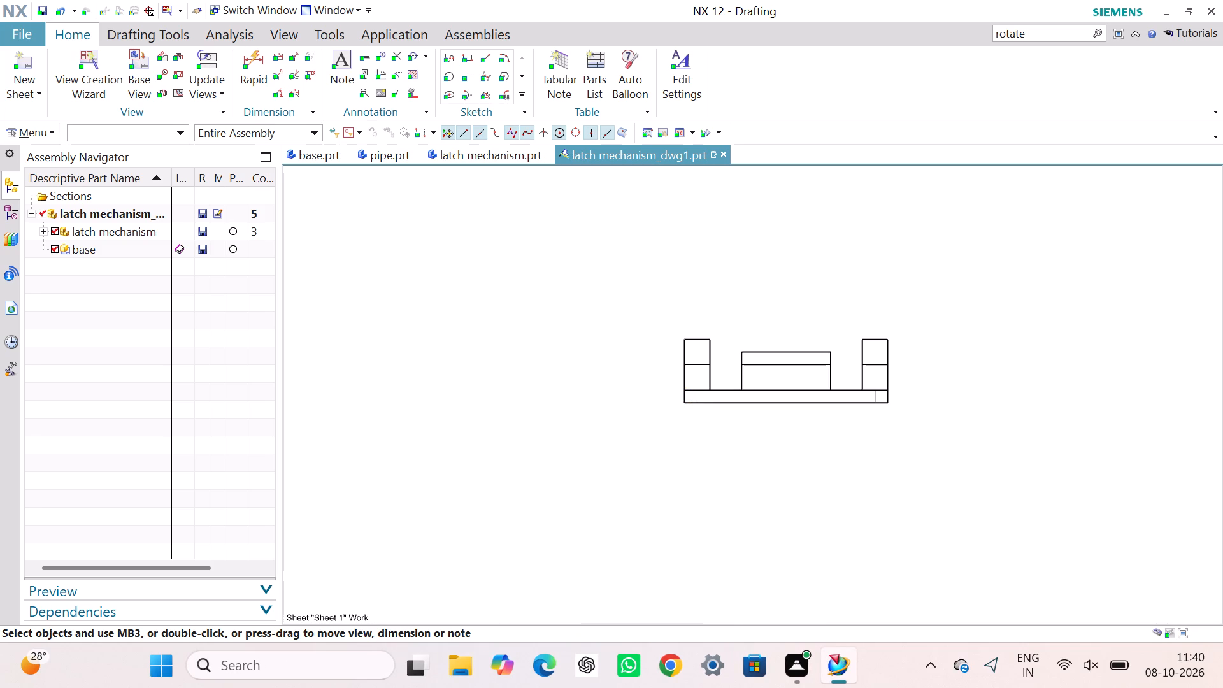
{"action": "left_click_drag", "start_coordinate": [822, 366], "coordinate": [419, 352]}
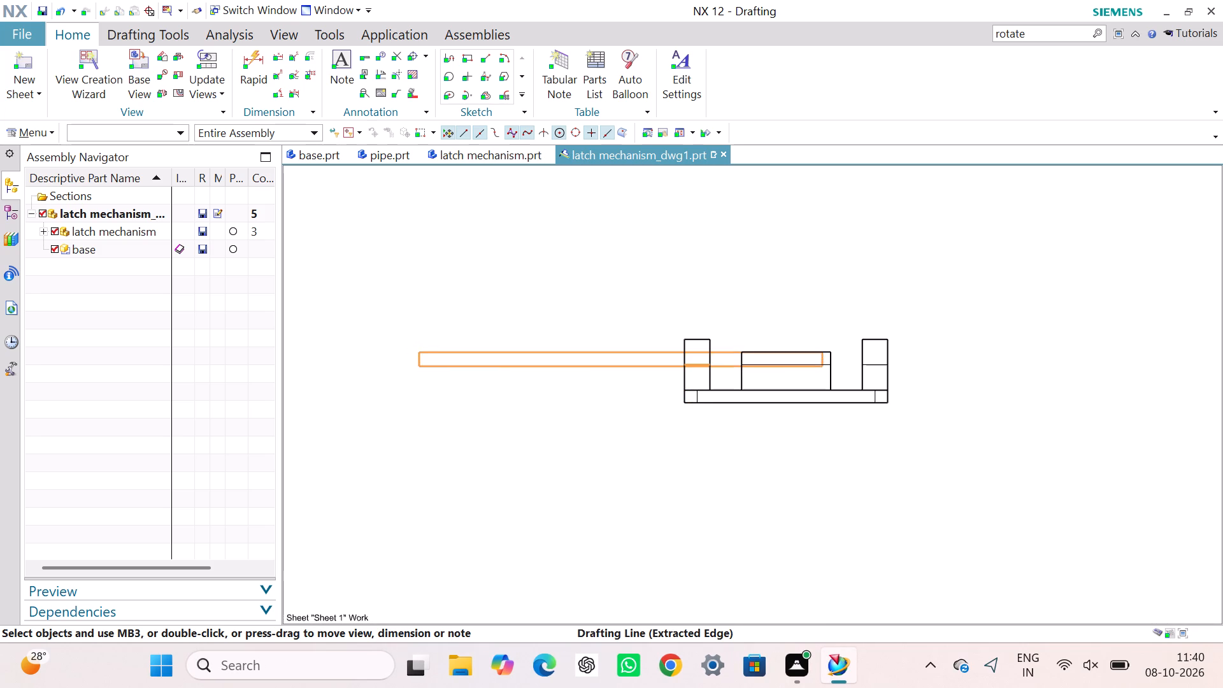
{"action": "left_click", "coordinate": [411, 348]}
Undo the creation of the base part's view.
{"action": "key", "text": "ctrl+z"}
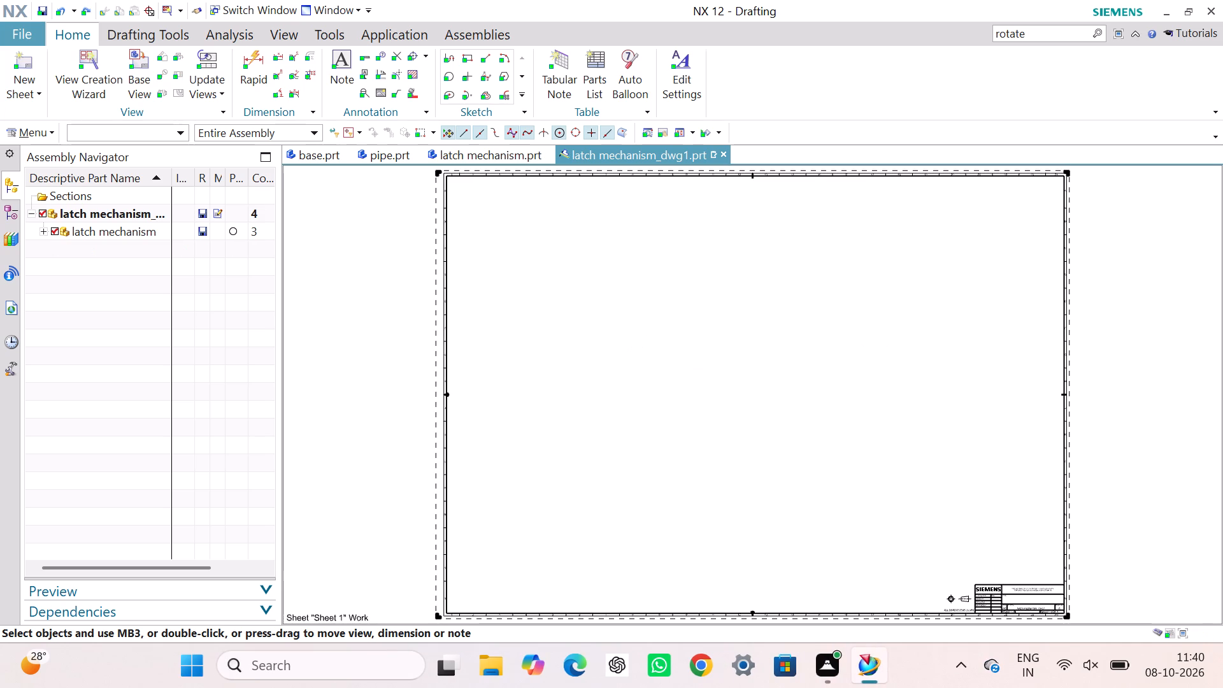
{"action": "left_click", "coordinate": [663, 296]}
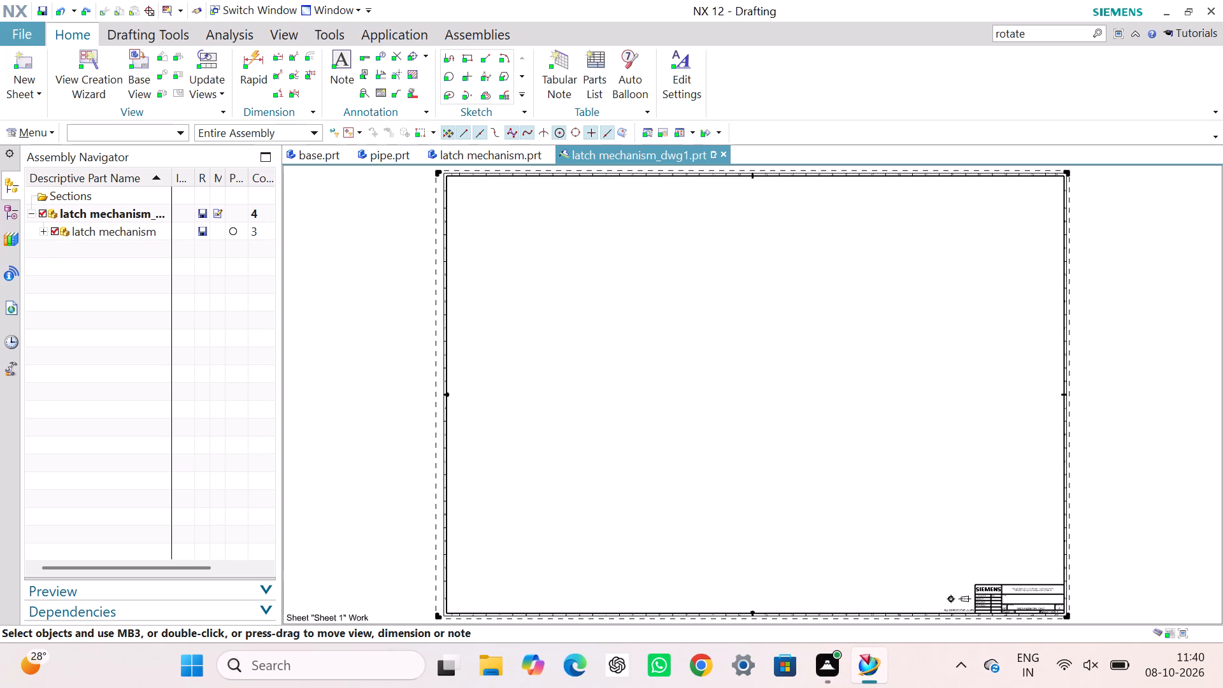
Place an isometric base view of the latch mechanism at 2:1 scale above the title block, without adding projected views.
{"action": "scroll", "coordinate": [640, 353], "scroll_direction": "down", "scroll_amount": 1}
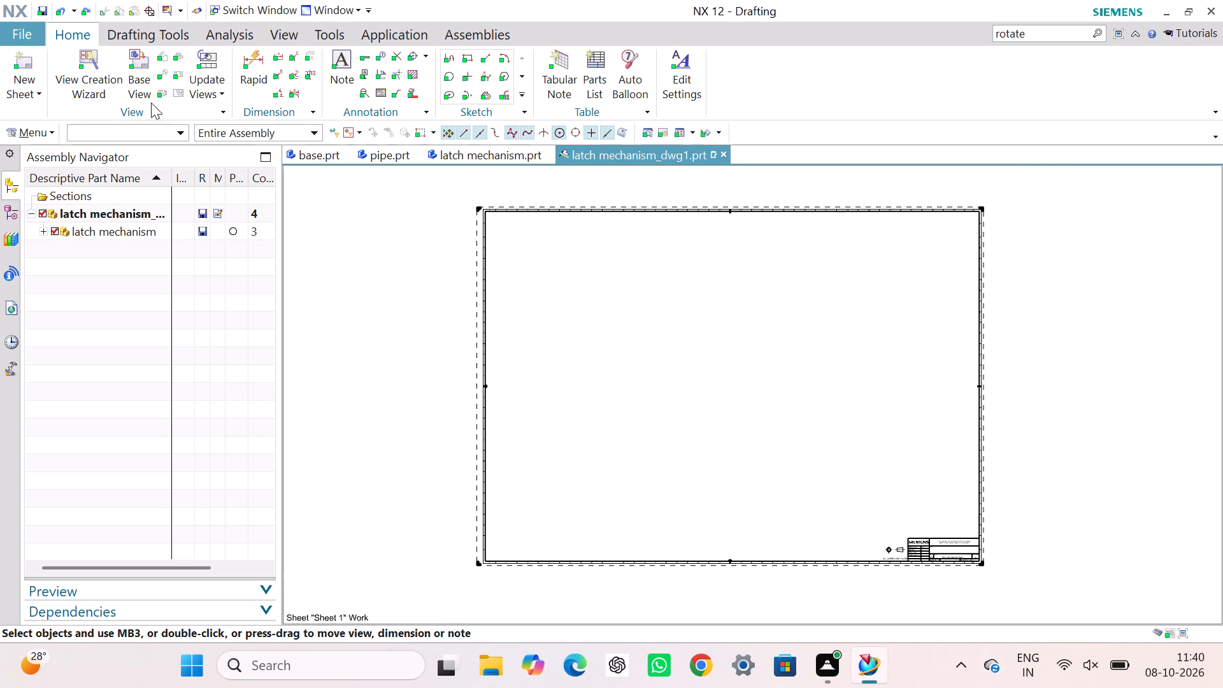
{"action": "left_click", "coordinate": [143, 75]}
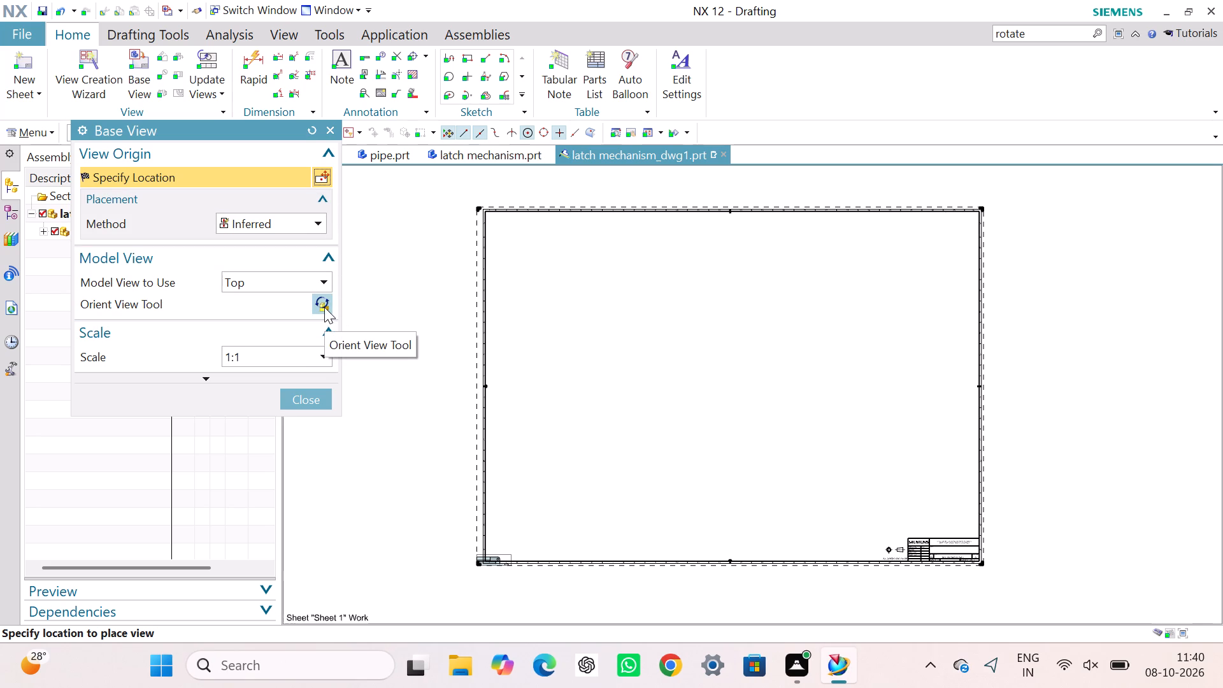
{"action": "left_click", "coordinate": [322, 284]}
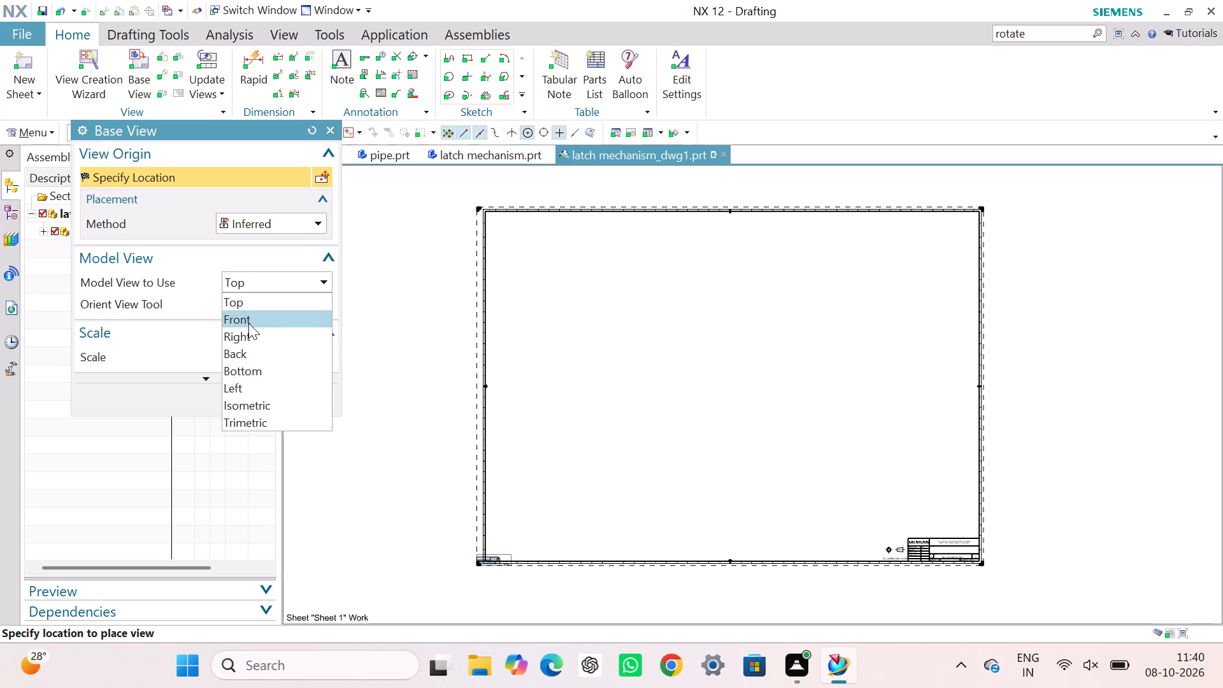
{"action": "left_click", "coordinate": [248, 323]}
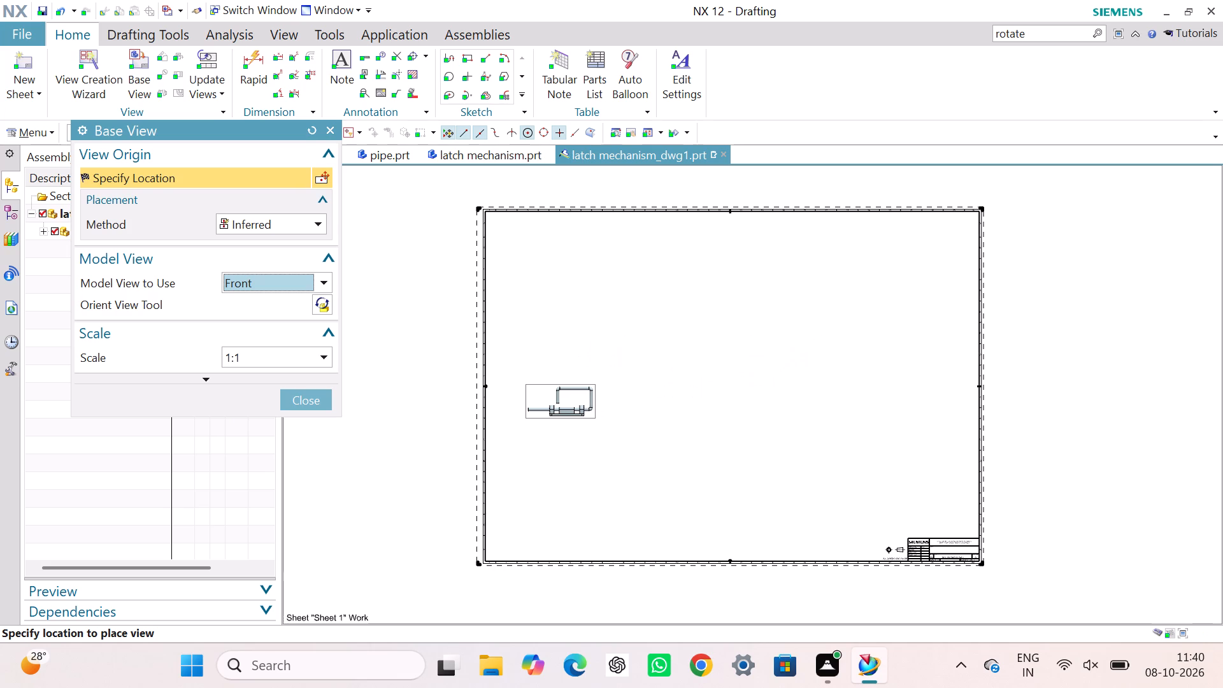
{"action": "left_click", "coordinate": [327, 282]}
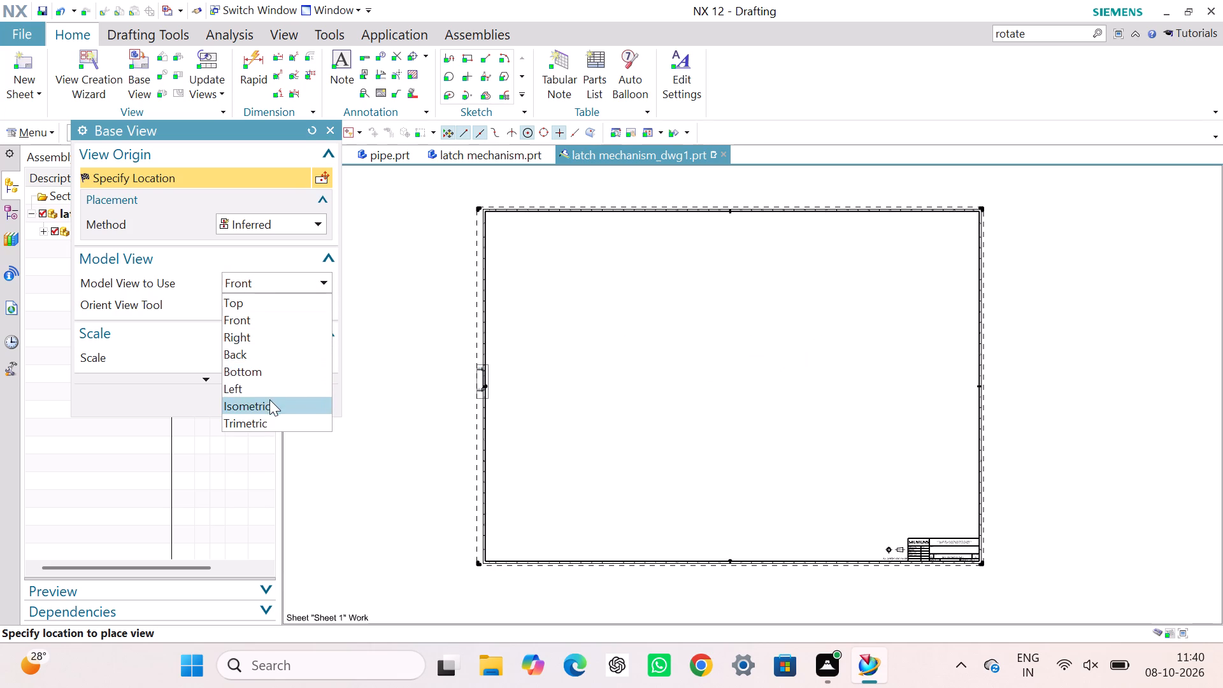
{"action": "left_click", "coordinate": [271, 403]}
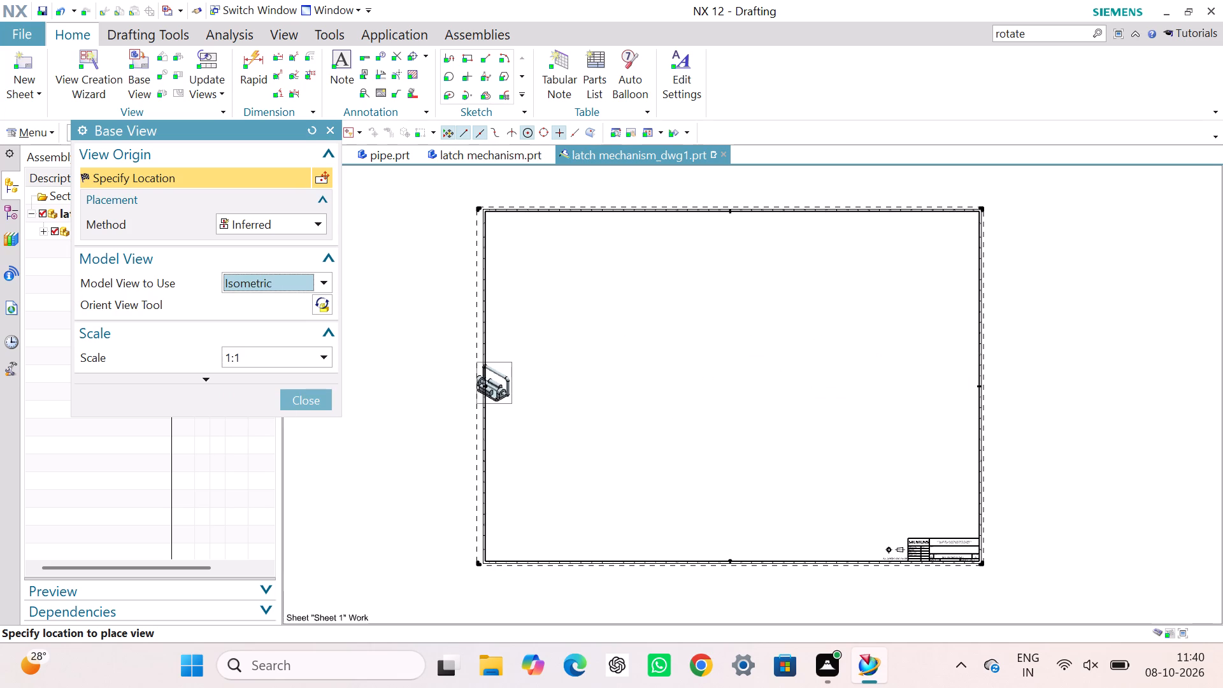
{"action": "left_click", "coordinate": [324, 358]}
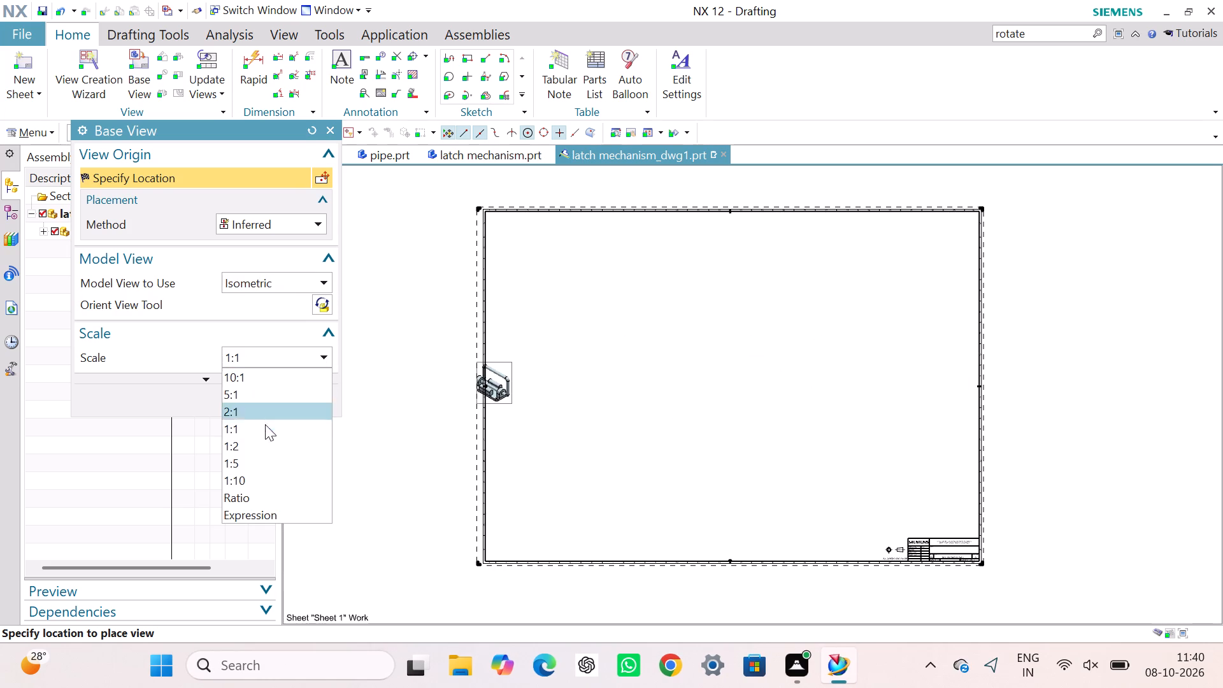
{"action": "left_click", "coordinate": [251, 410]}
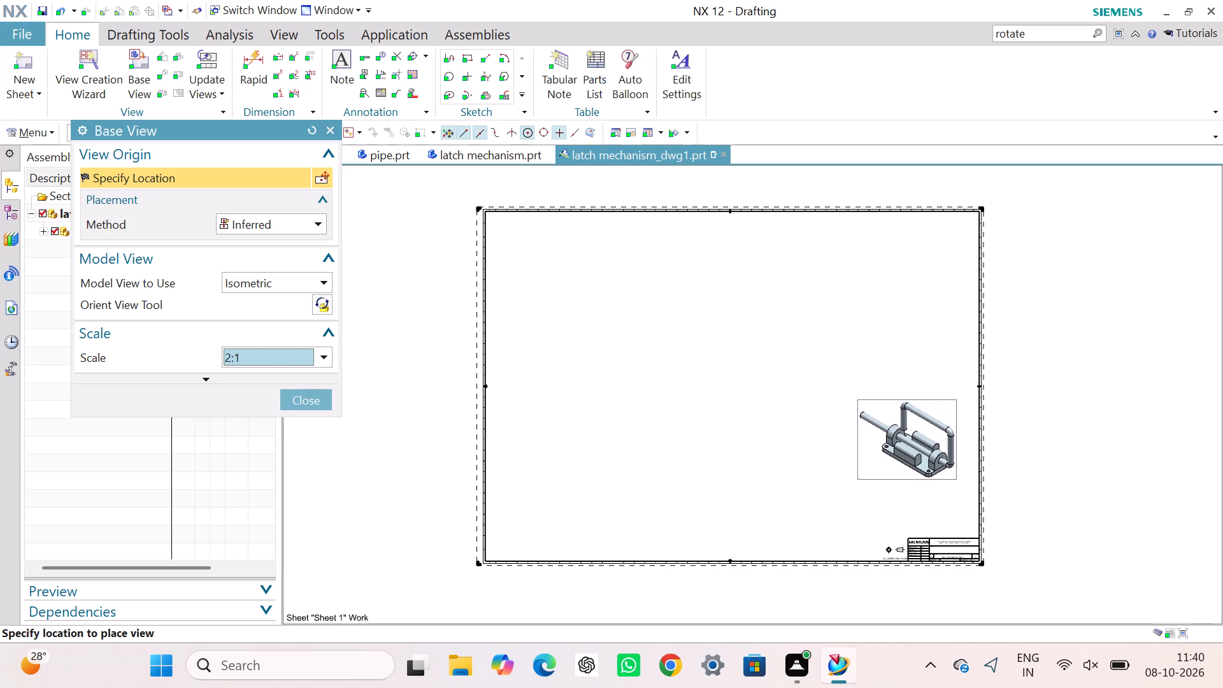
{"action": "left_click", "coordinate": [899, 421]}
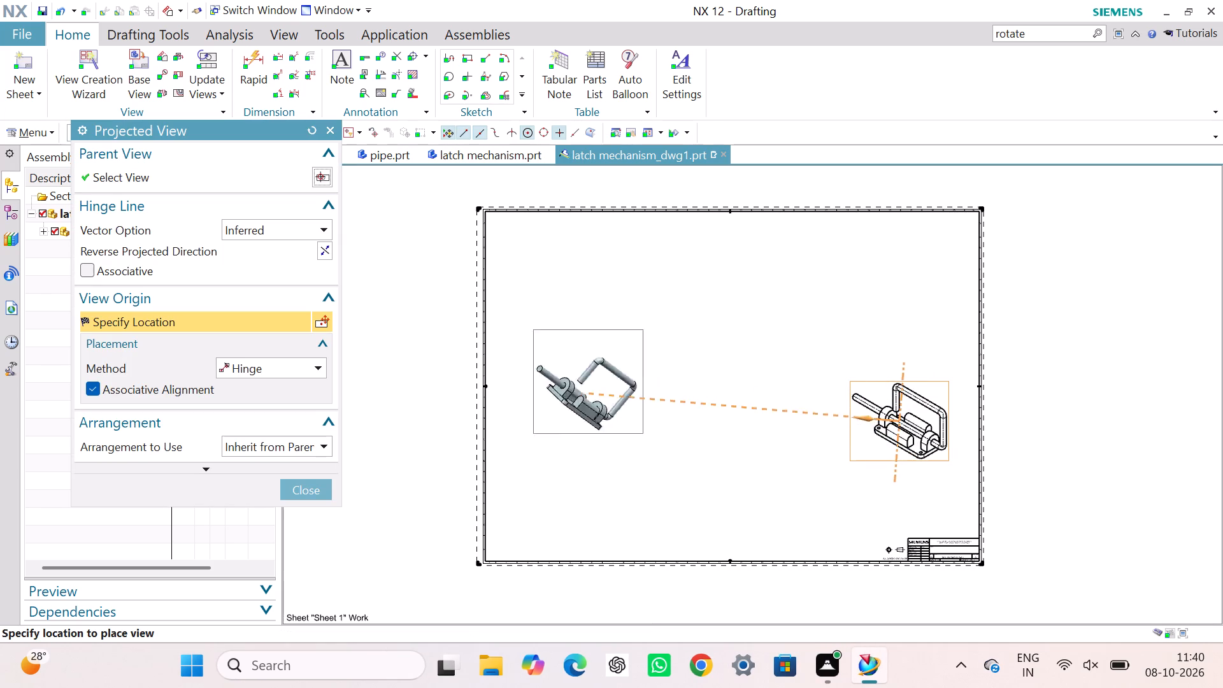
{"action": "left_click", "coordinate": [329, 130]}
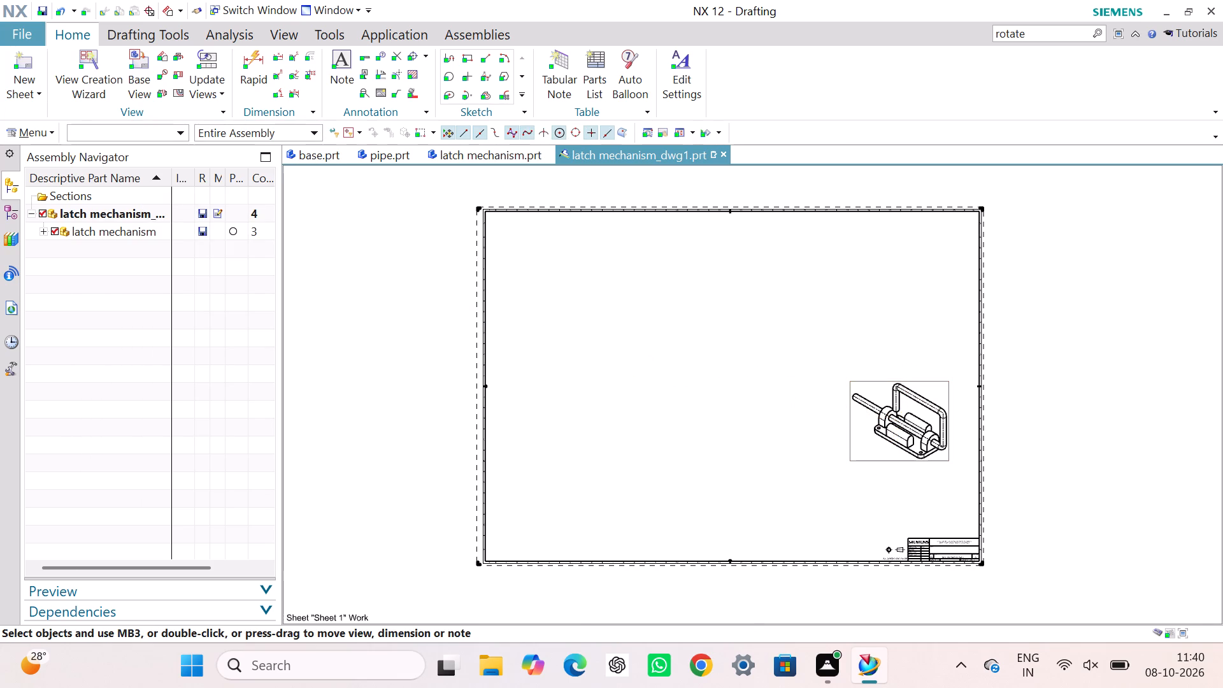
Set the isometric view's rendering style to Fully Shaded in its view settings.
{"action": "right_click", "coordinate": [929, 383]}
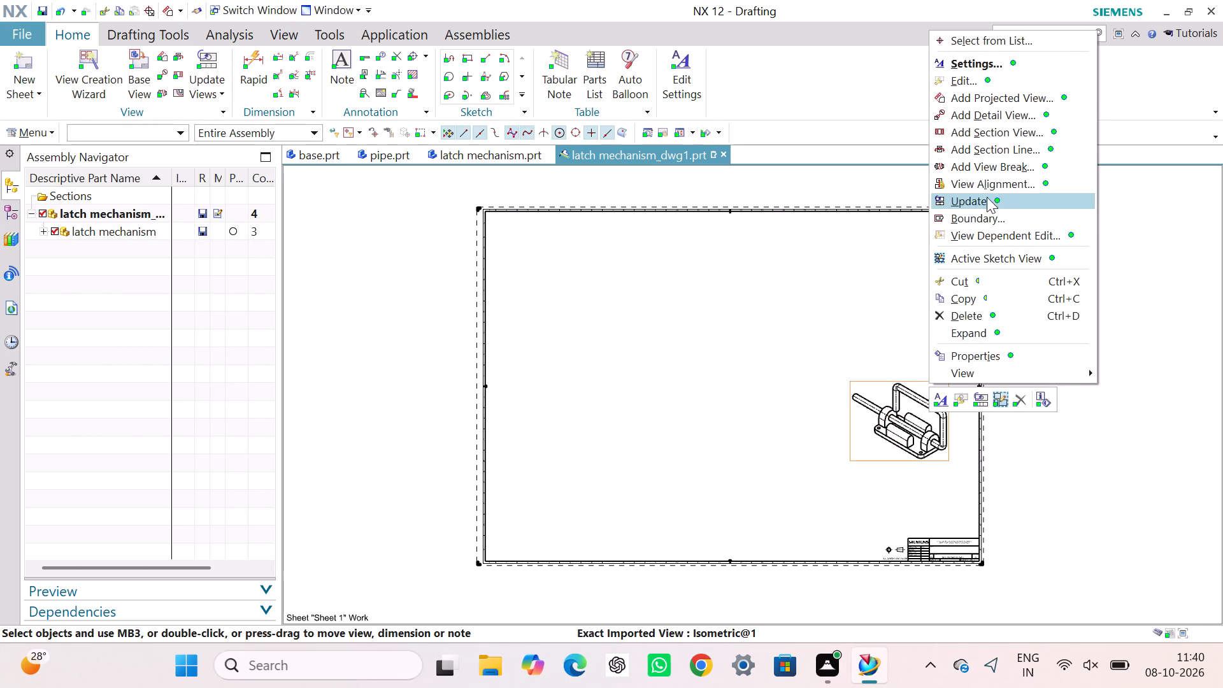
{"action": "left_click", "coordinate": [989, 68]}
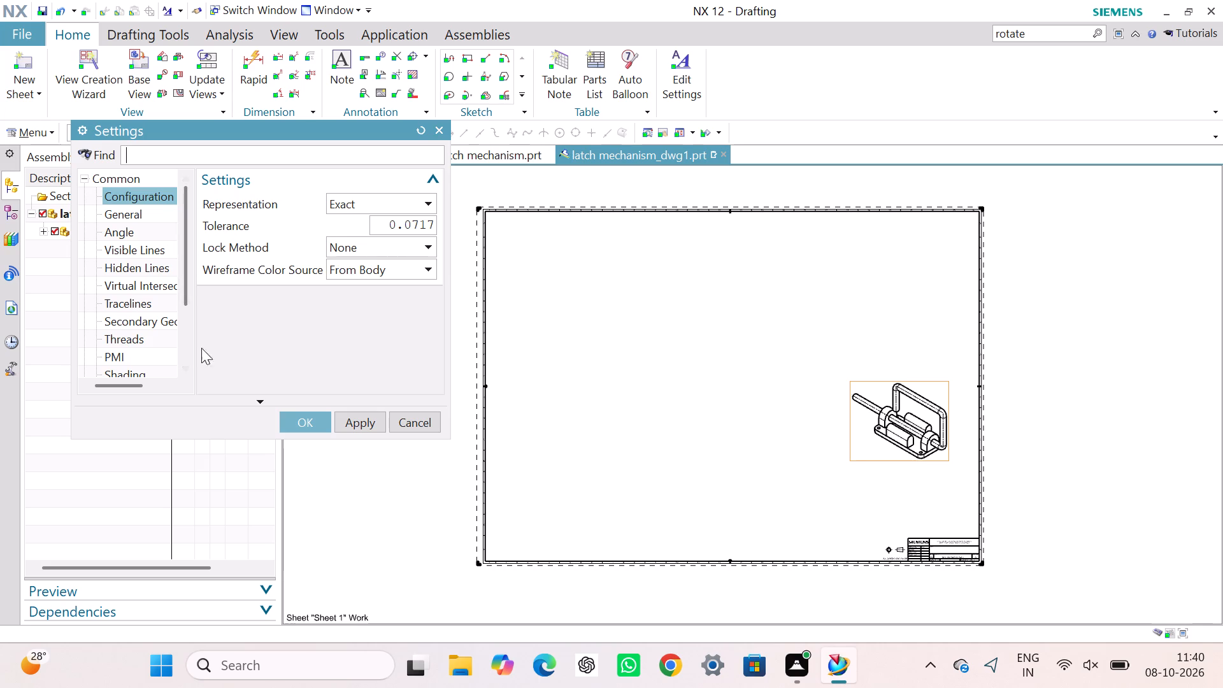
{"action": "scroll", "coordinate": [117, 218], "scroll_direction": "down", "scroll_amount": 1}
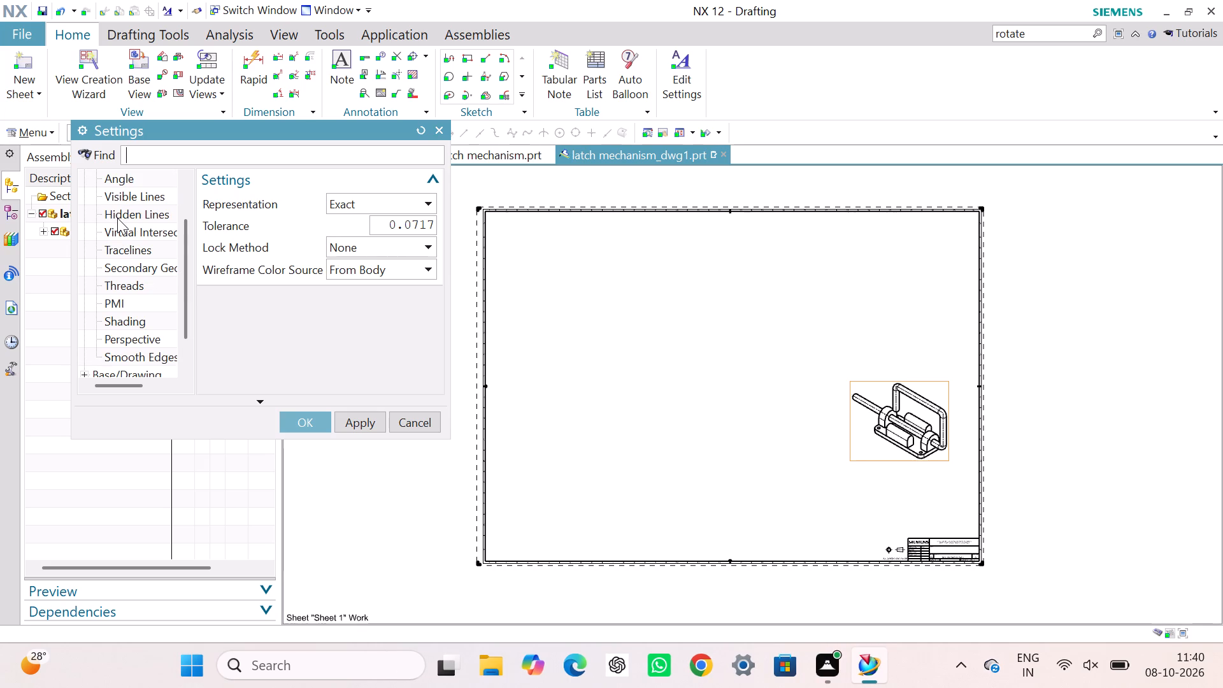
{"action": "scroll", "coordinate": [118, 217], "scroll_direction": "down", "scroll_amount": 1}
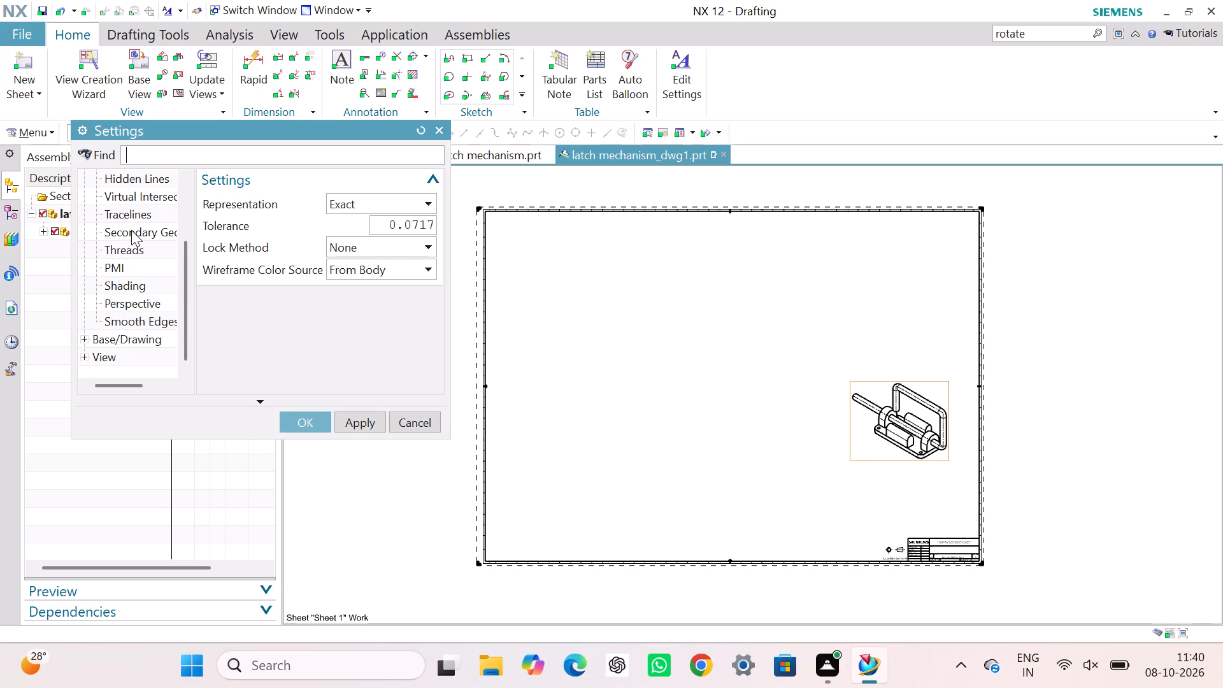
{"action": "left_click", "coordinate": [128, 282]}
{"action": "left_click", "coordinate": [360, 201]}
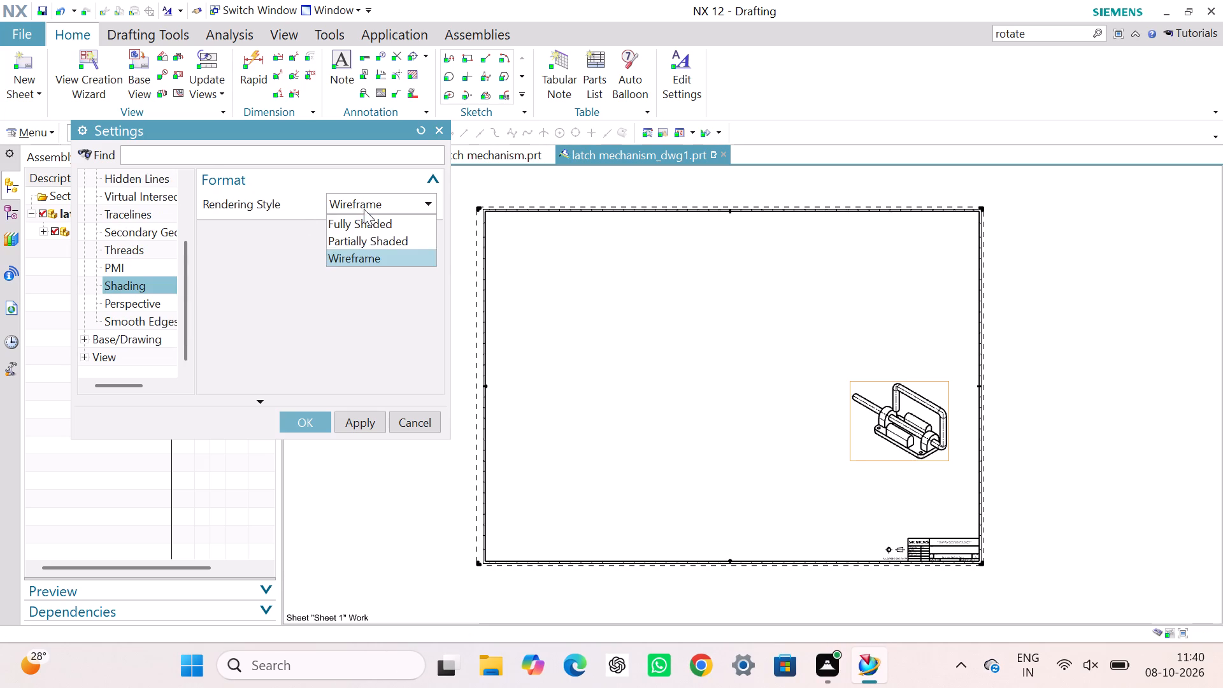
{"action": "left_click", "coordinate": [368, 227]}
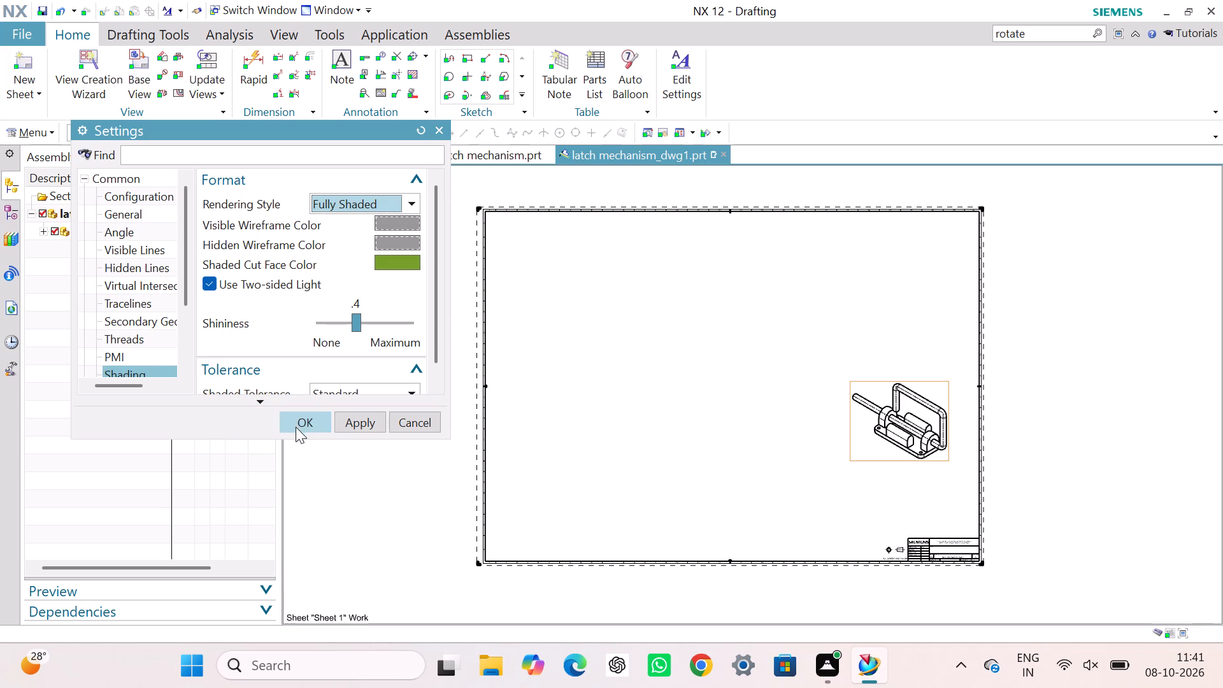
Set the isometric view's shading colours to cyan for visible wireframe, dark green for hidden wireframe and Green for shaded cut faces.
{"action": "left_click", "coordinate": [388, 223]}
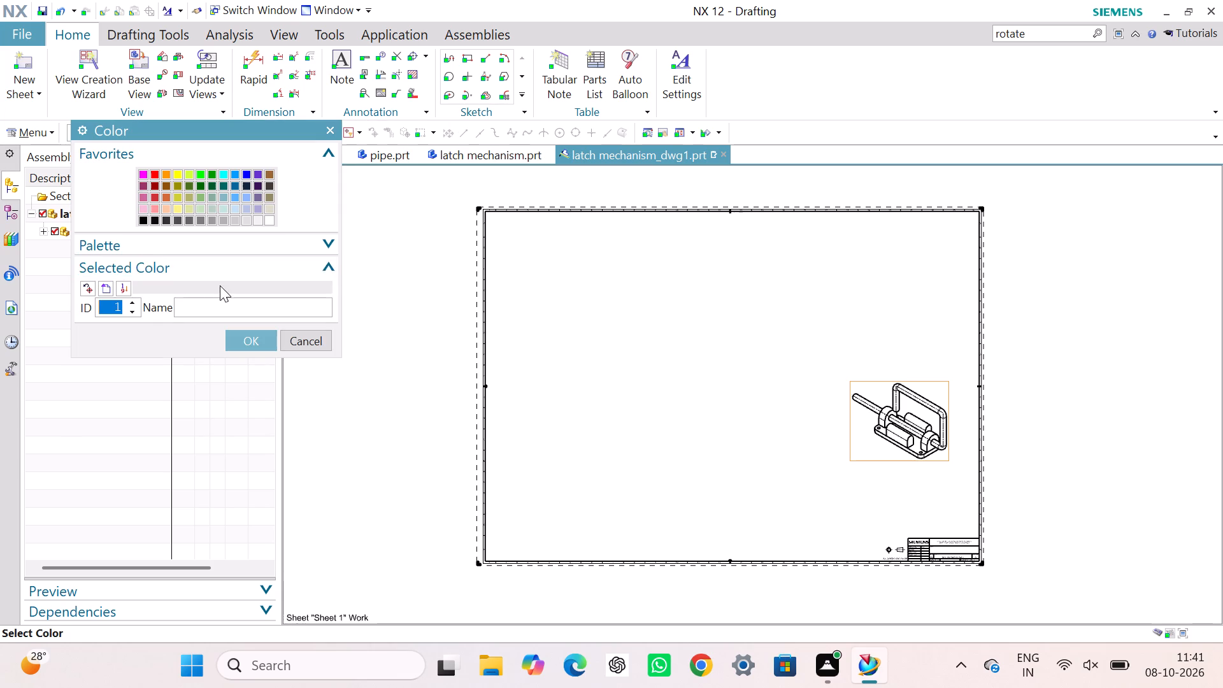
{"action": "left_click", "coordinate": [222, 192]}
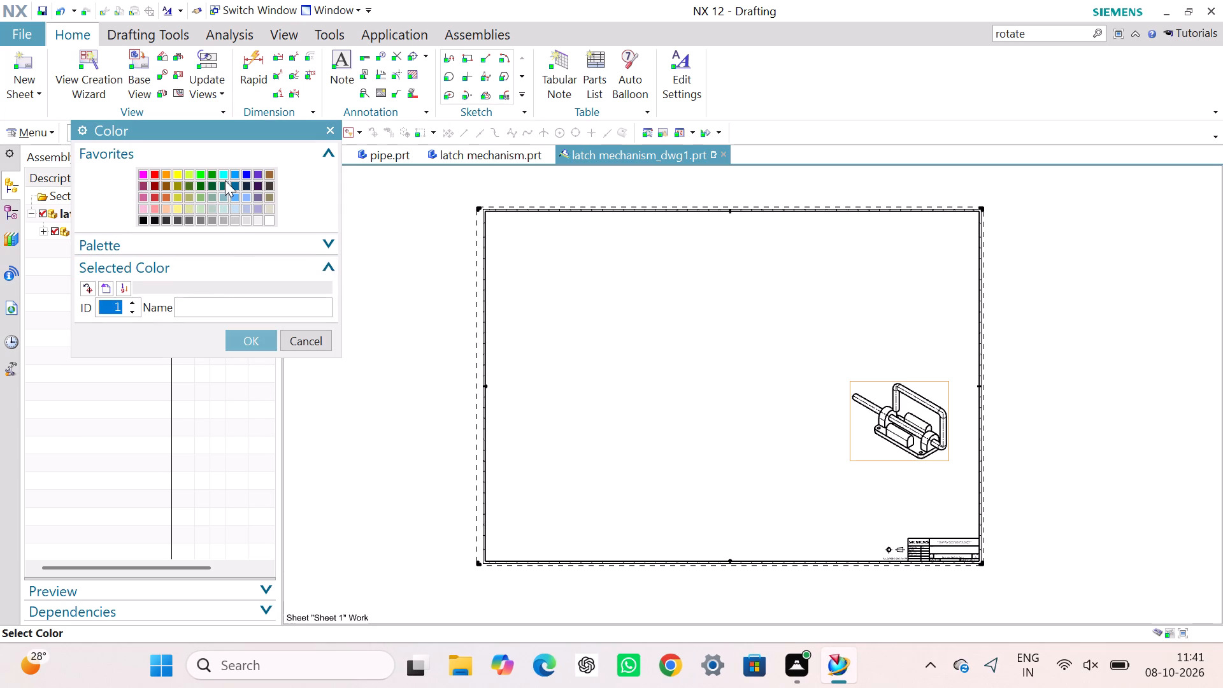
{"action": "left_click", "coordinate": [225, 177]}
{"action": "left_click", "coordinate": [254, 341]}
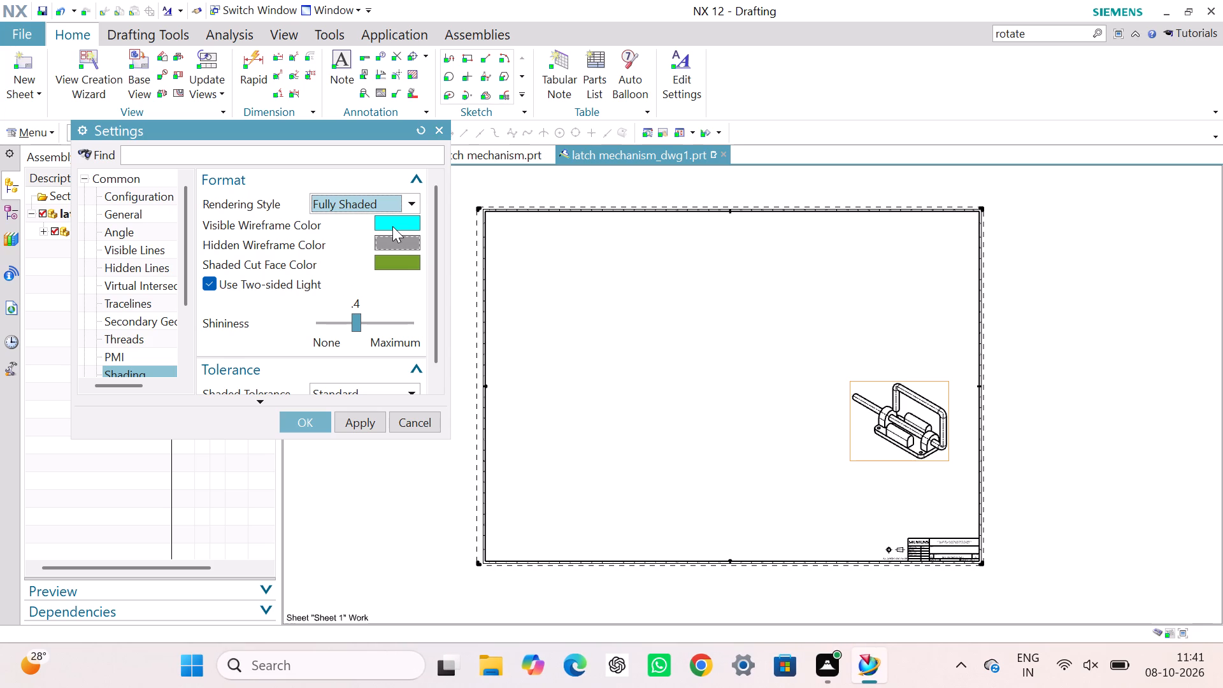
{"action": "left_click", "coordinate": [399, 234]}
{"action": "left_click", "coordinate": [381, 234]}
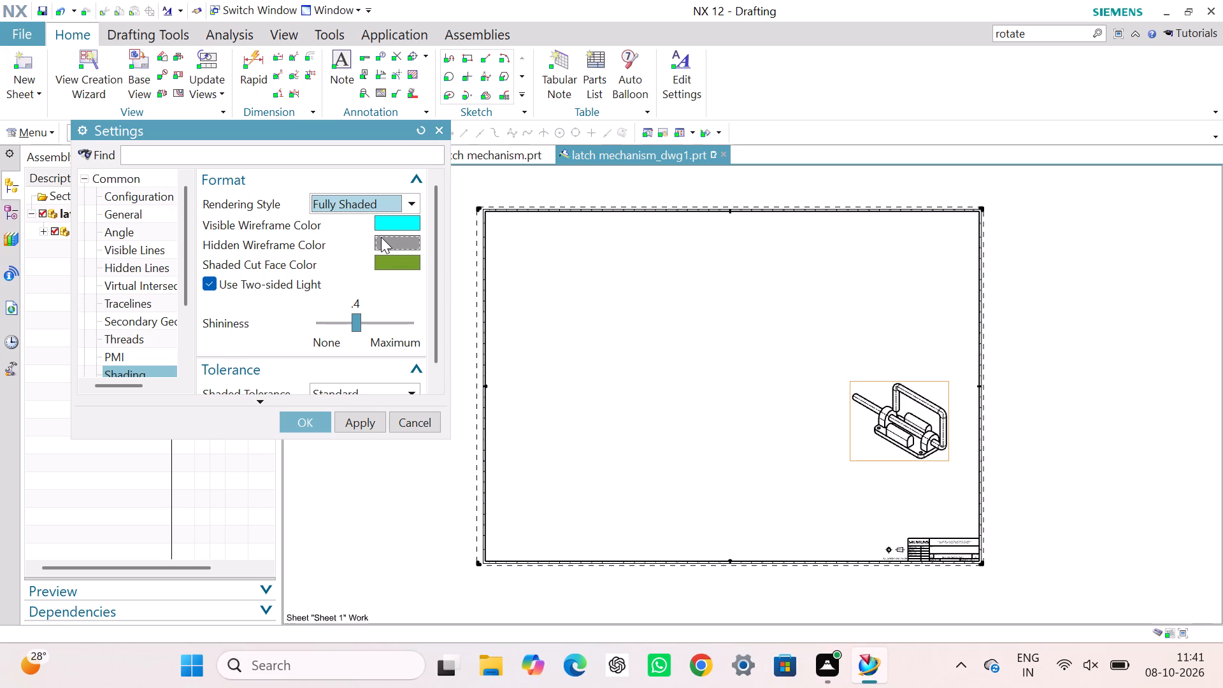
{"action": "double_click", "coordinate": [381, 239]}
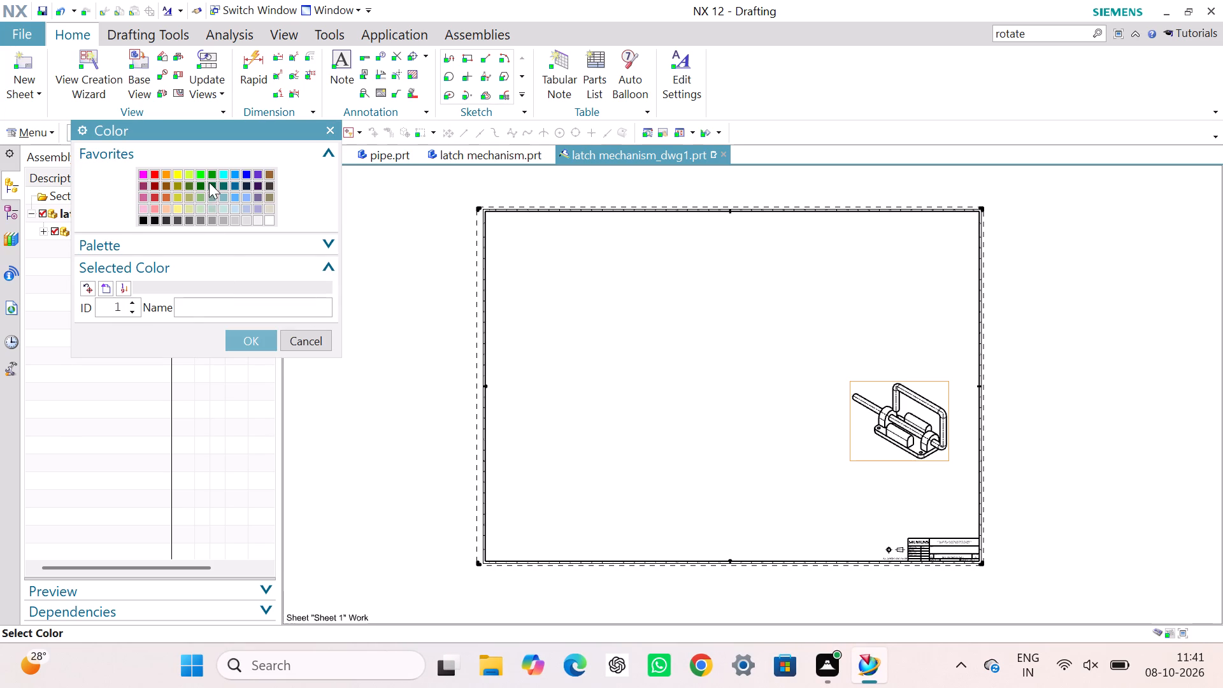
{"action": "left_click", "coordinate": [210, 182]}
{"action": "left_click", "coordinate": [254, 340]}
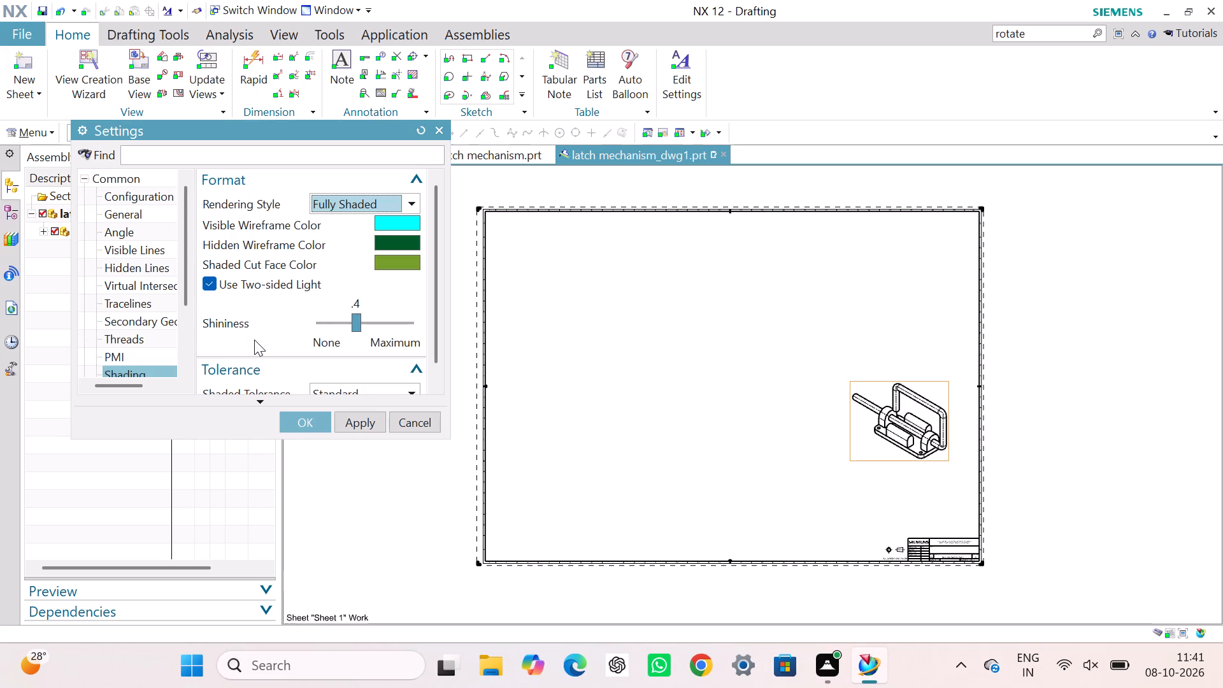
{"action": "left_click", "coordinate": [396, 257]}
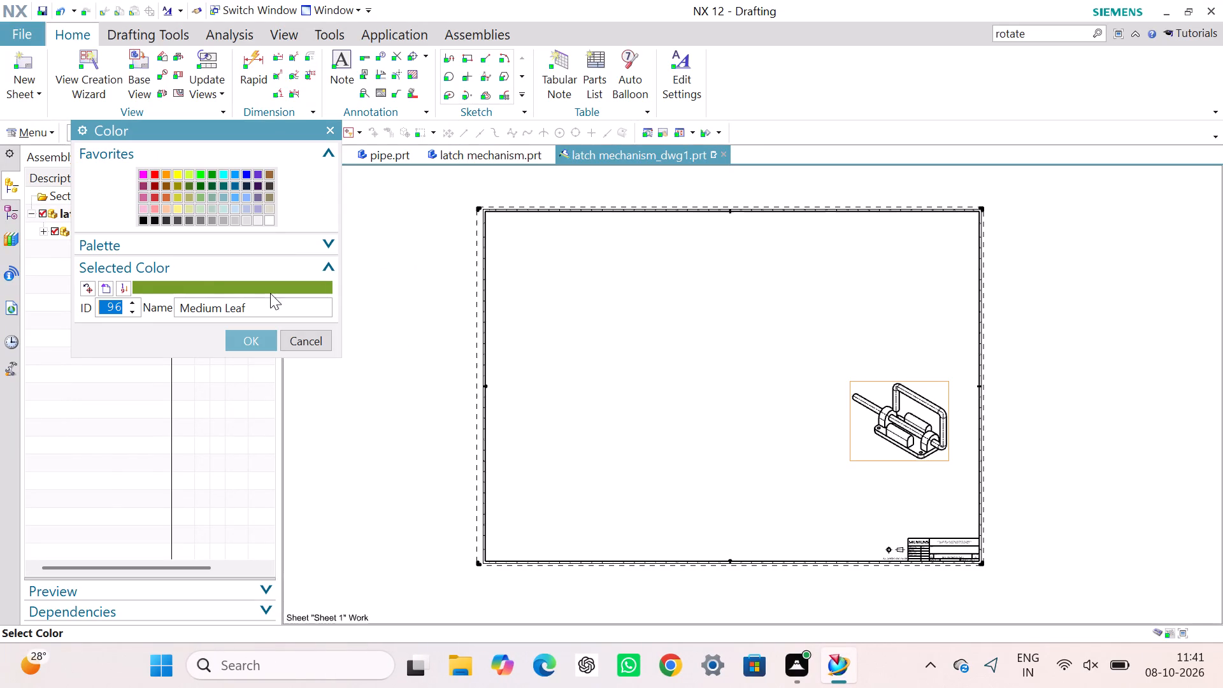
{"action": "left_click", "coordinate": [201, 172]}
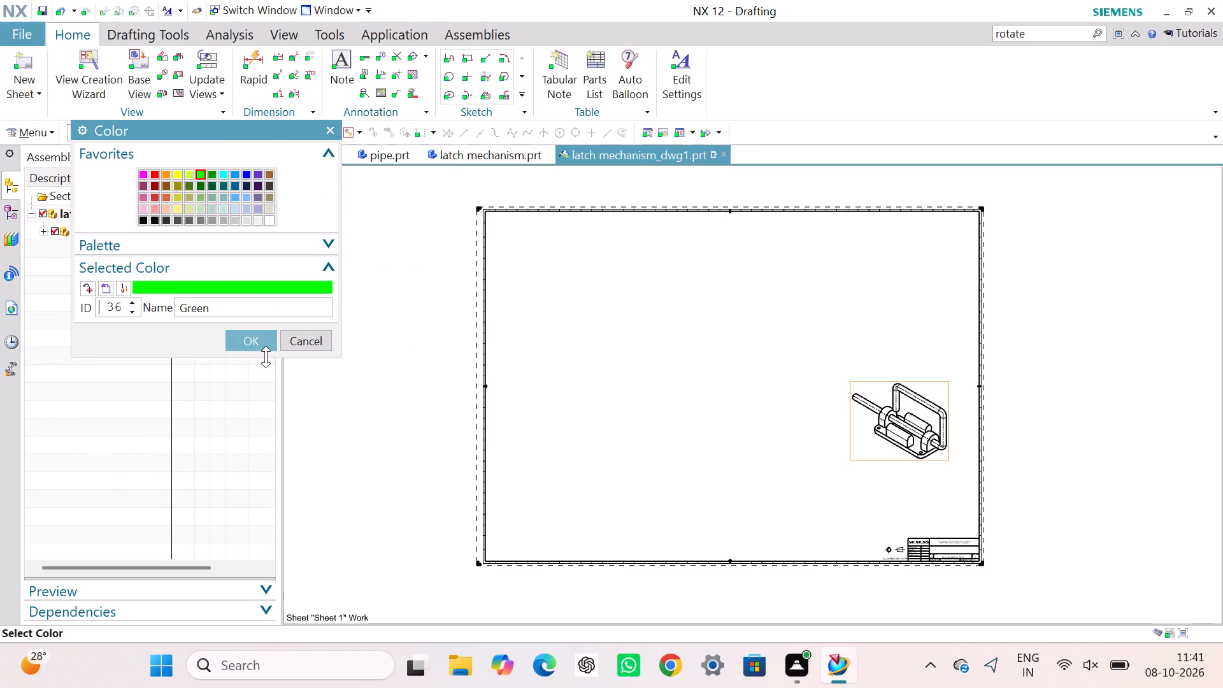
{"action": "left_click", "coordinate": [259, 342]}
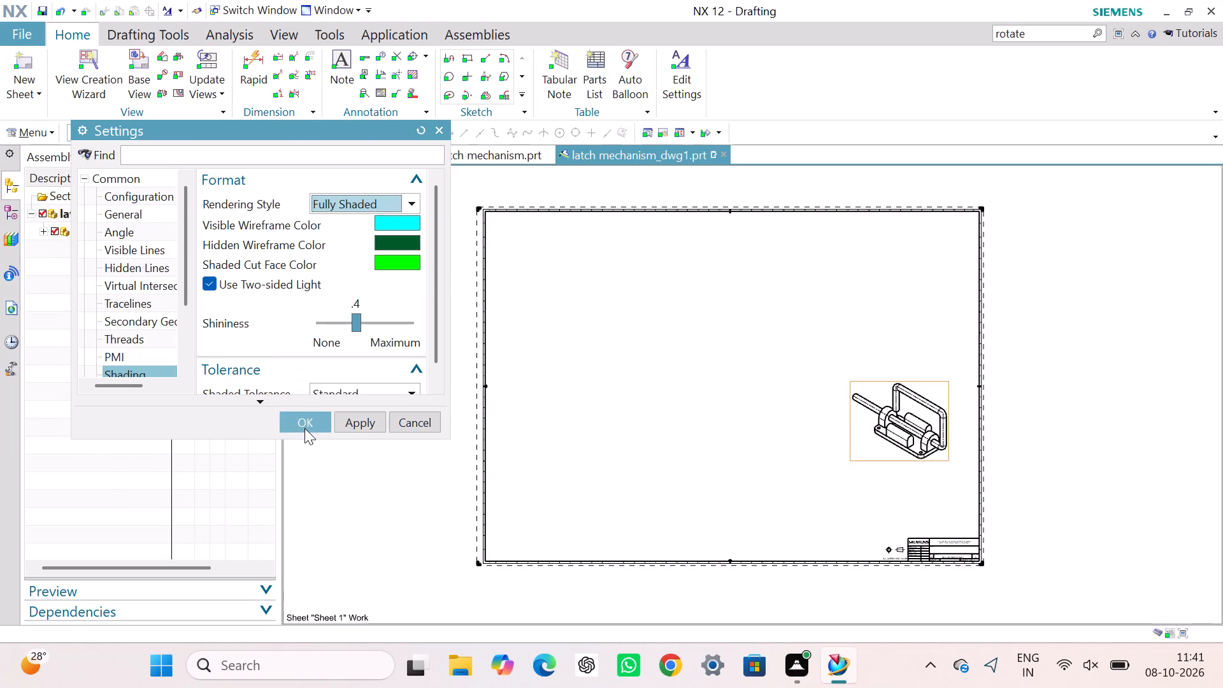
{"action": "left_click", "coordinate": [305, 420]}
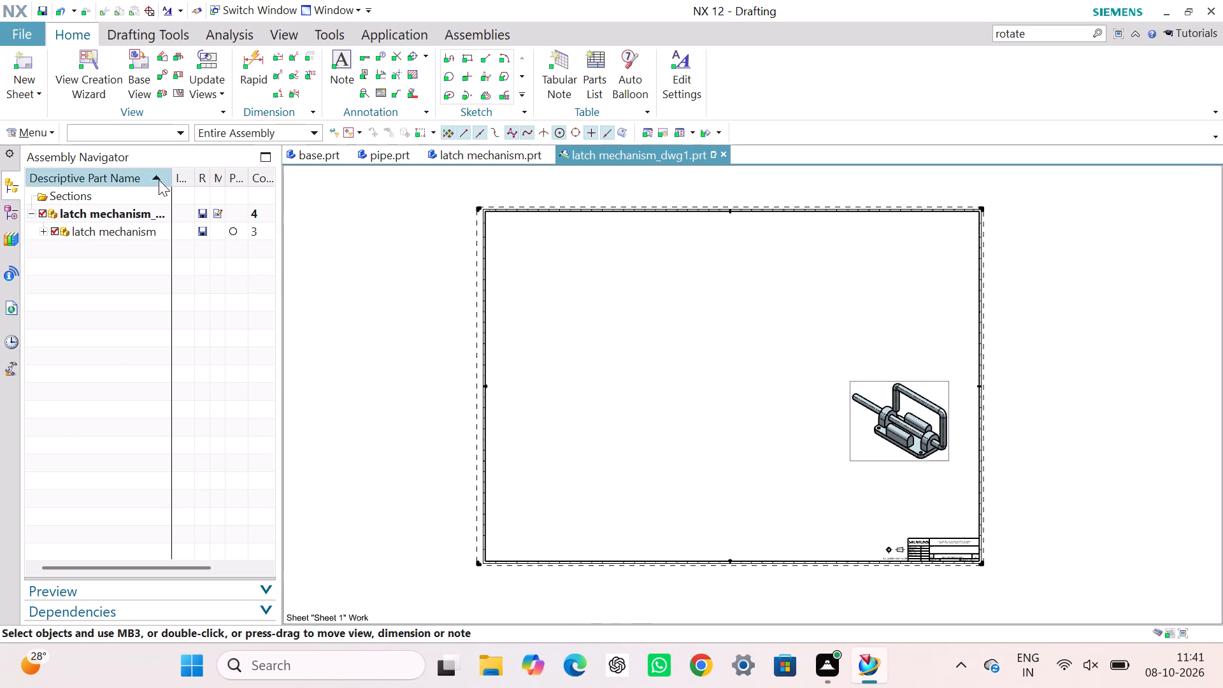
Set the isometric view's scale to a custom ratio of 3:1 in its general view settings.
{"action": "left_click", "coordinate": [867, 385]}
{"action": "right_click", "coordinate": [867, 385]}
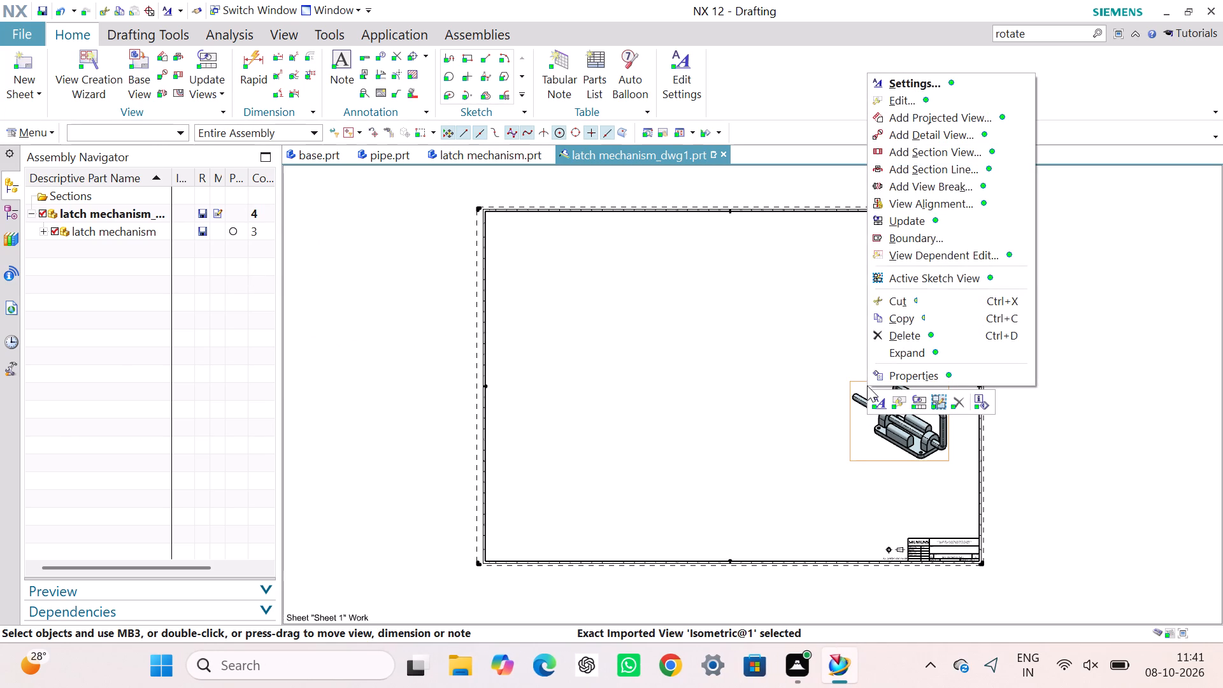
{"action": "left_click", "coordinate": [908, 87]}
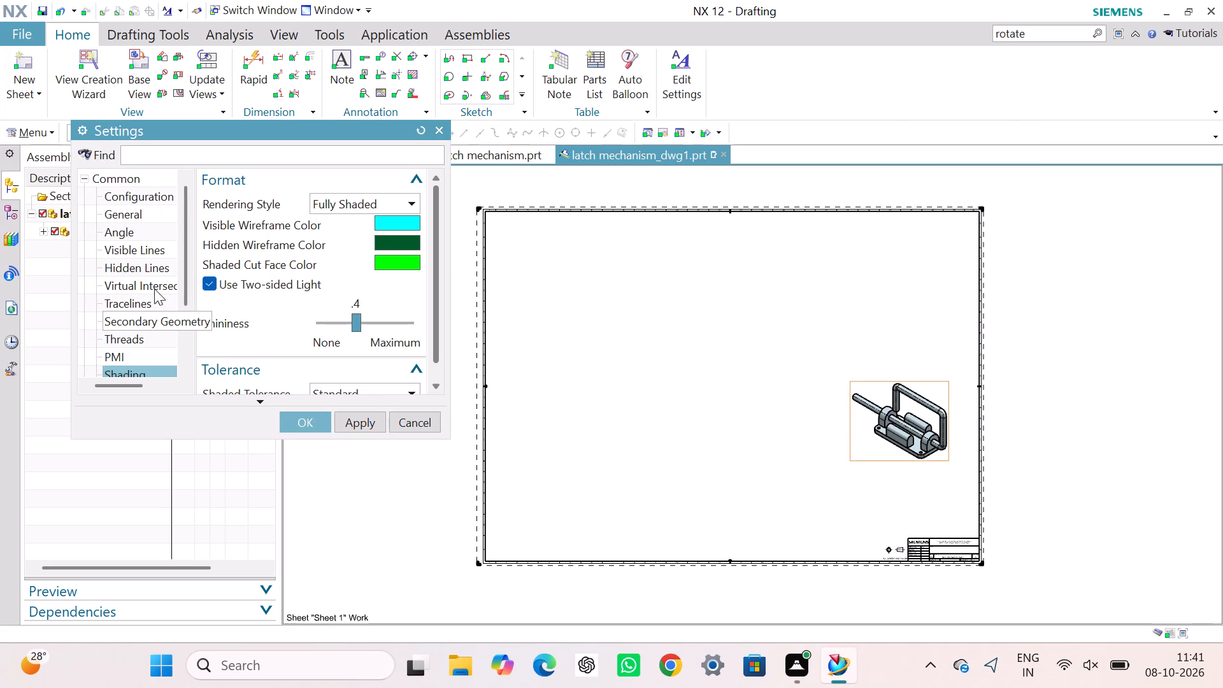
{"action": "left_click", "coordinate": [145, 216]}
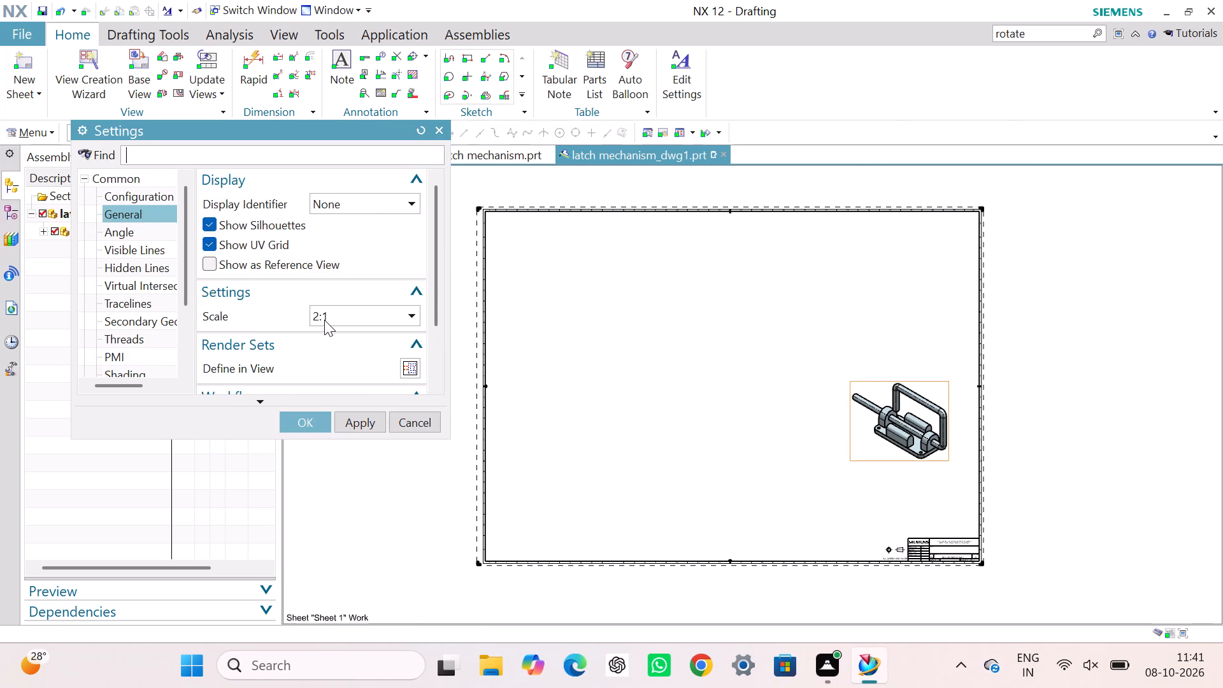
{"action": "left_click", "coordinate": [334, 314]}
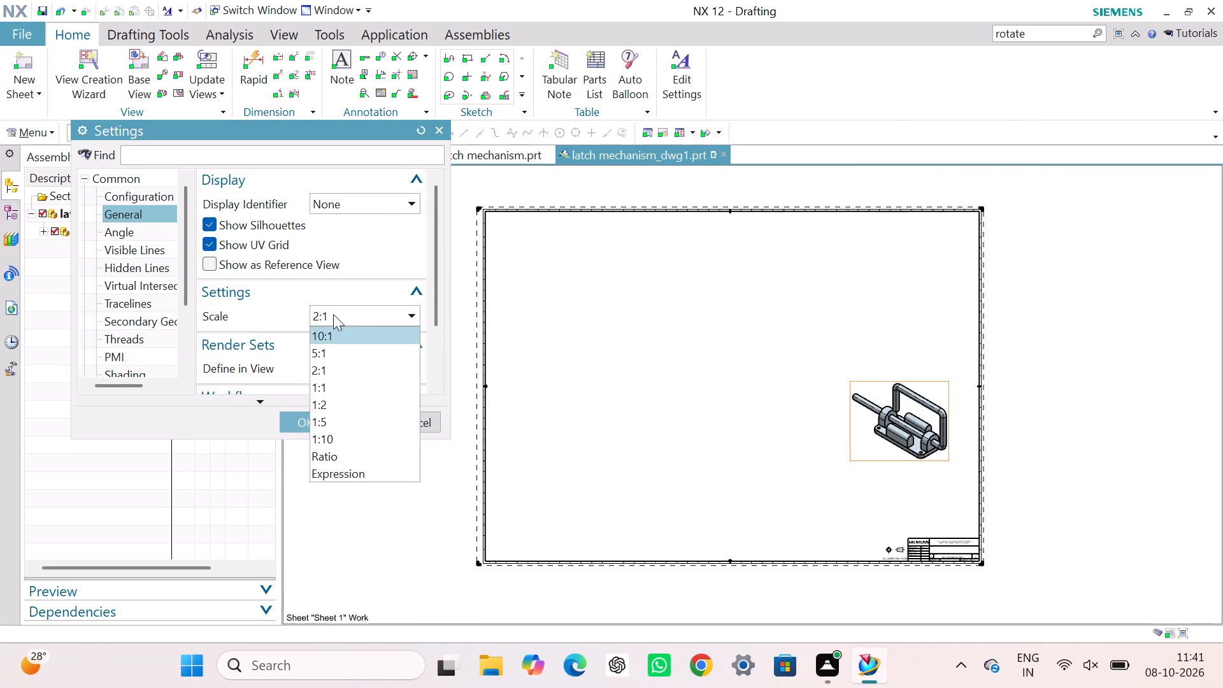
{"action": "left_click", "coordinate": [333, 314]}
{"action": "left_click", "coordinate": [333, 314]}
{"action": "left_click", "coordinate": [333, 314]}
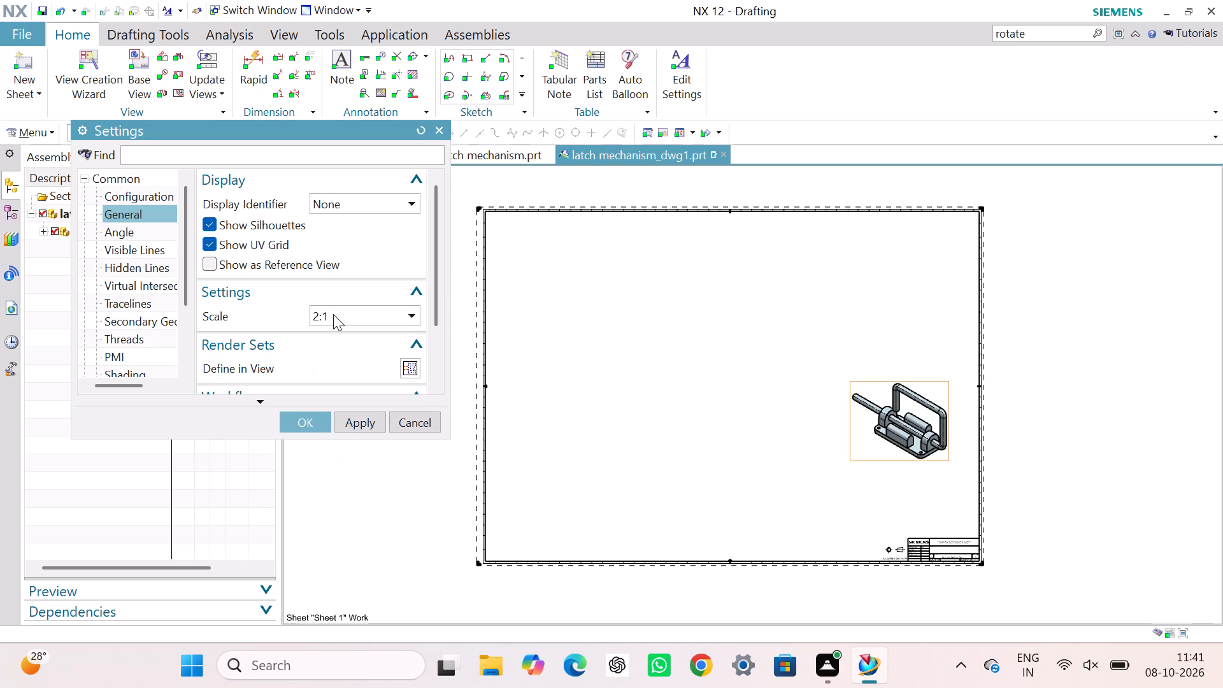
{"action": "key", "text": "Left"}
{"action": "key", "text": "Right"}
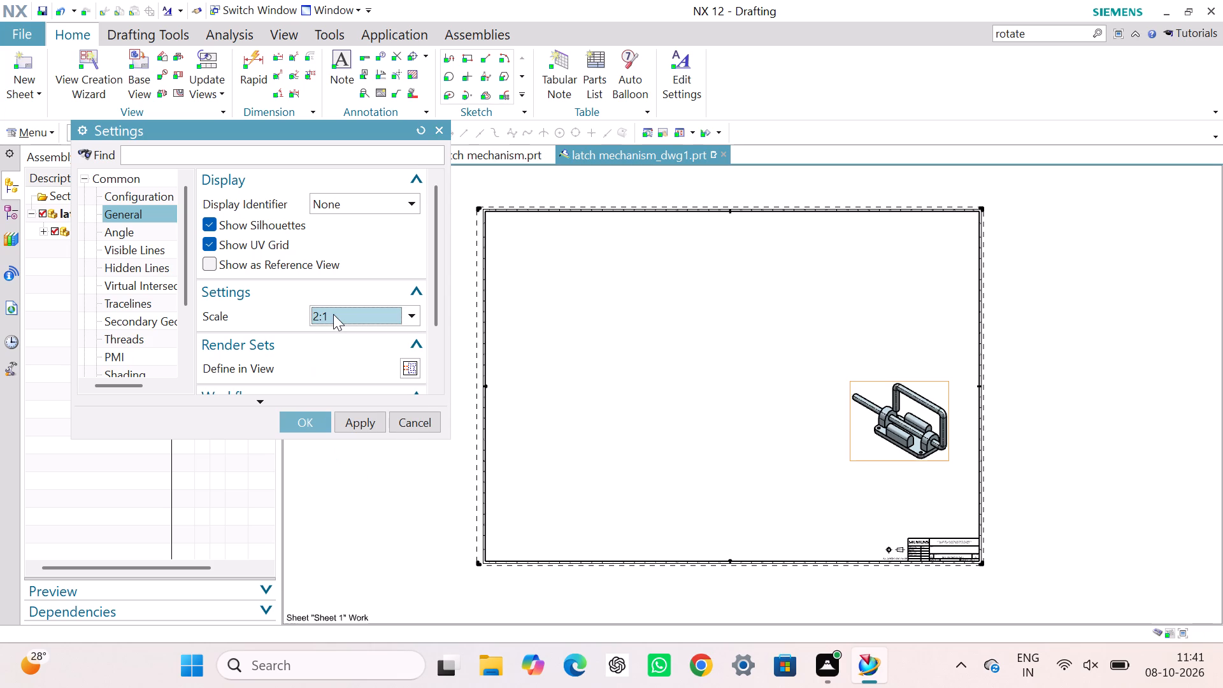
{"action": "key", "text": "Right"}
{"action": "key", "text": "Right"}
{"action": "key", "text": "Left"}
{"action": "key", "text": "Left"}
{"action": "key", "text": "Left"}
{"action": "key", "text": "Right"}
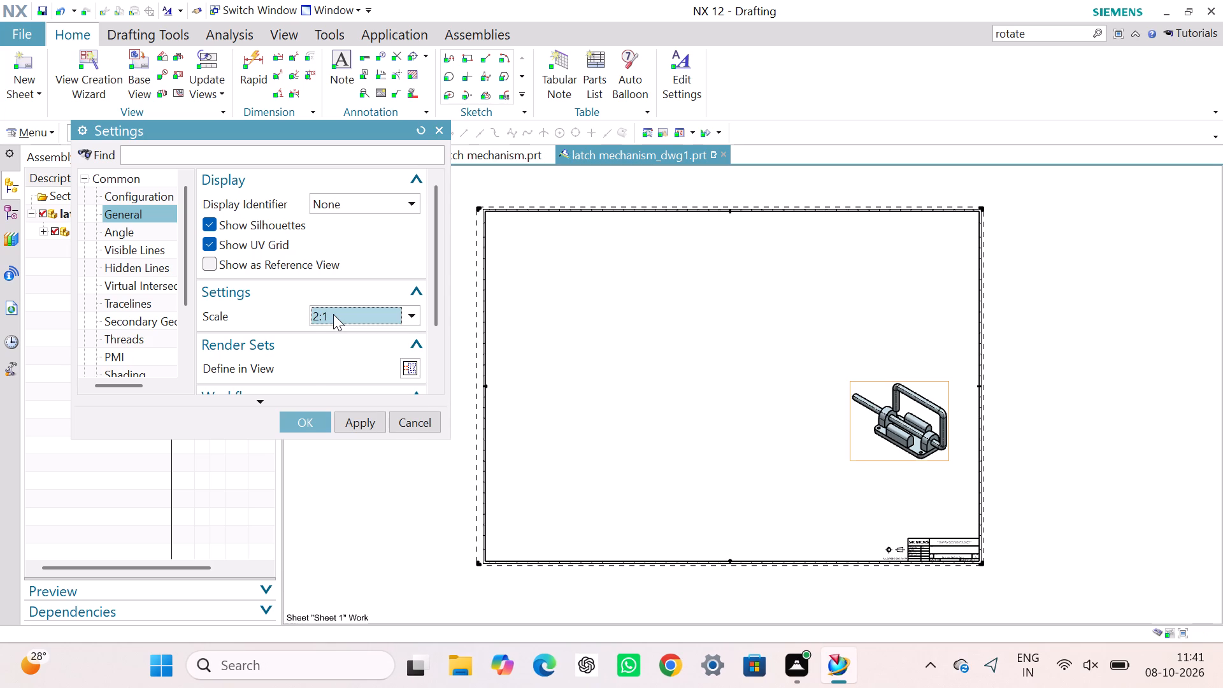
{"action": "left_click", "coordinate": [336, 314]}
{"action": "left_click", "coordinate": [337, 457]}
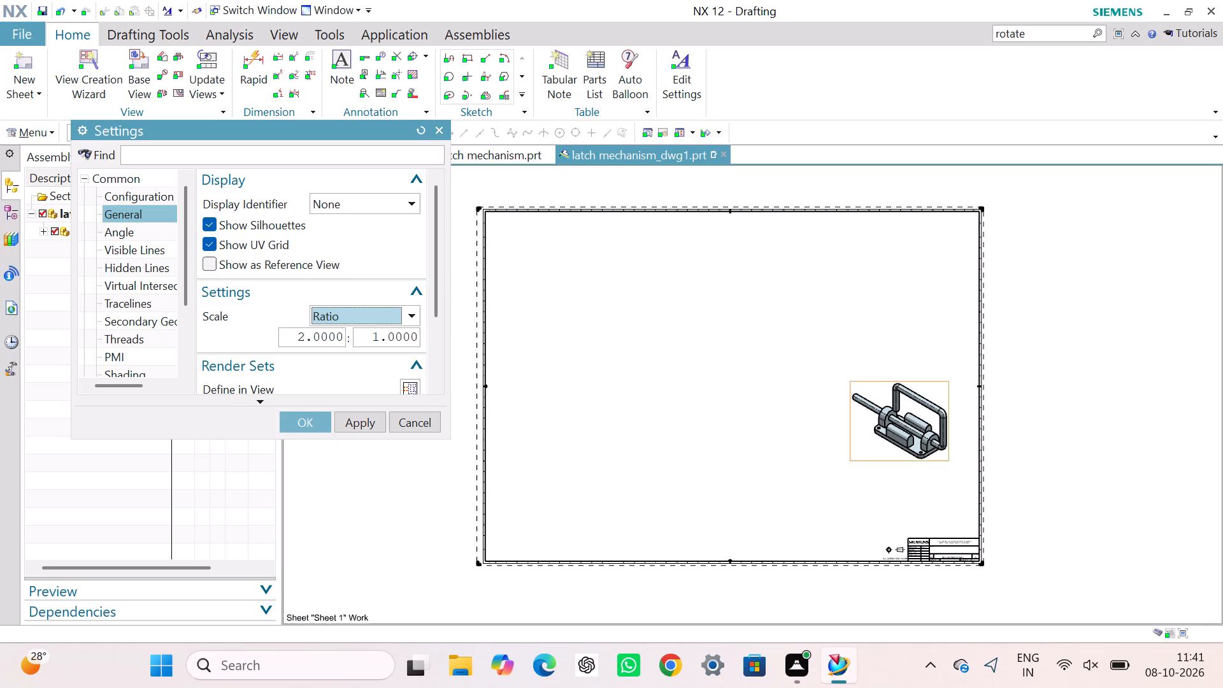
{"action": "left_click", "coordinate": [304, 334]}
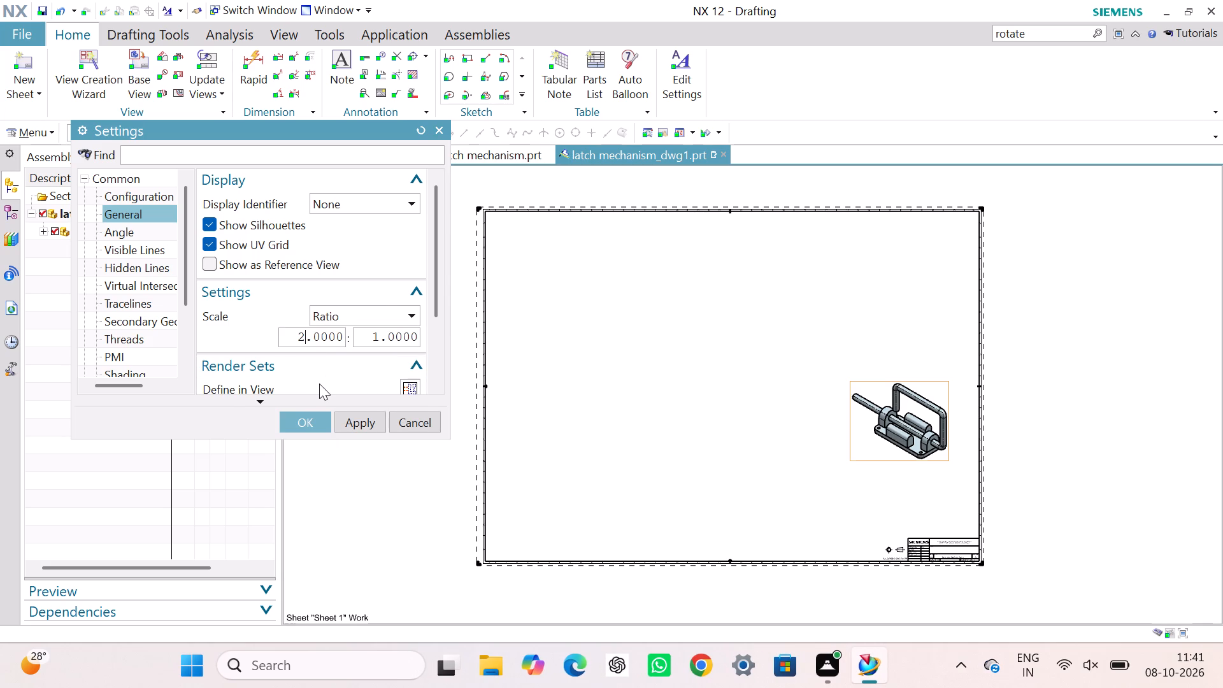
{"action": "key", "text": "BackSpace"}
{"action": "key", "text": "3"}
{"action": "key", "text": "Return"}
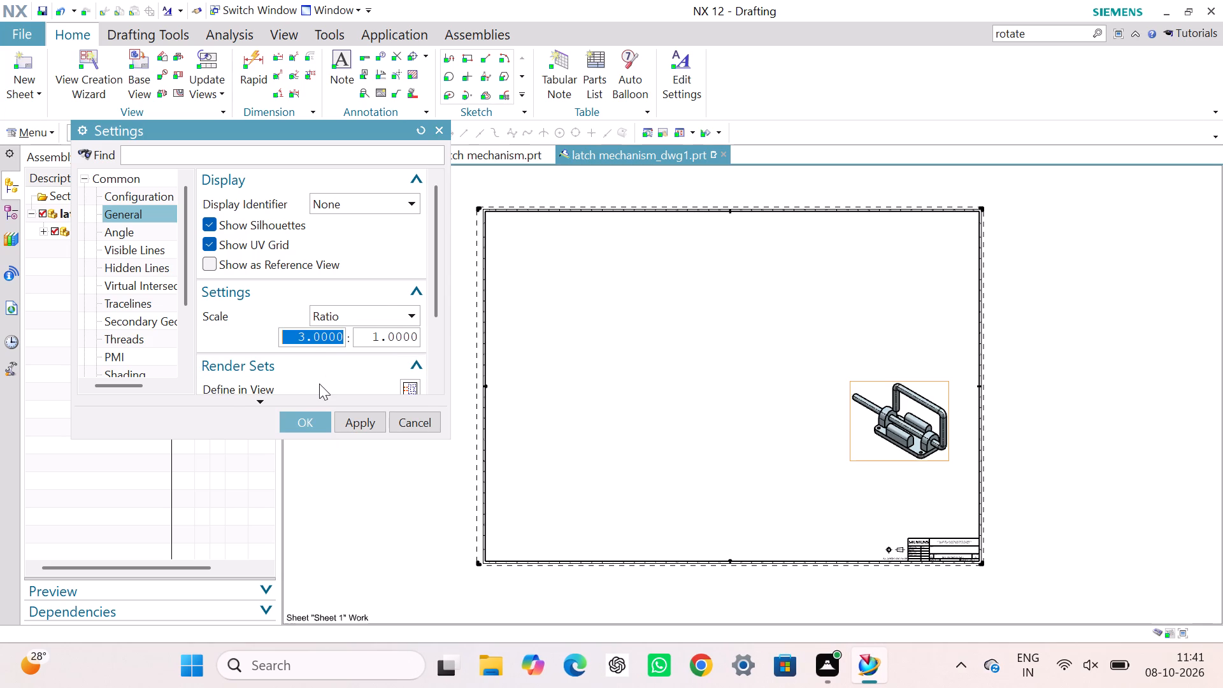
{"action": "left_click", "coordinate": [306, 424]}
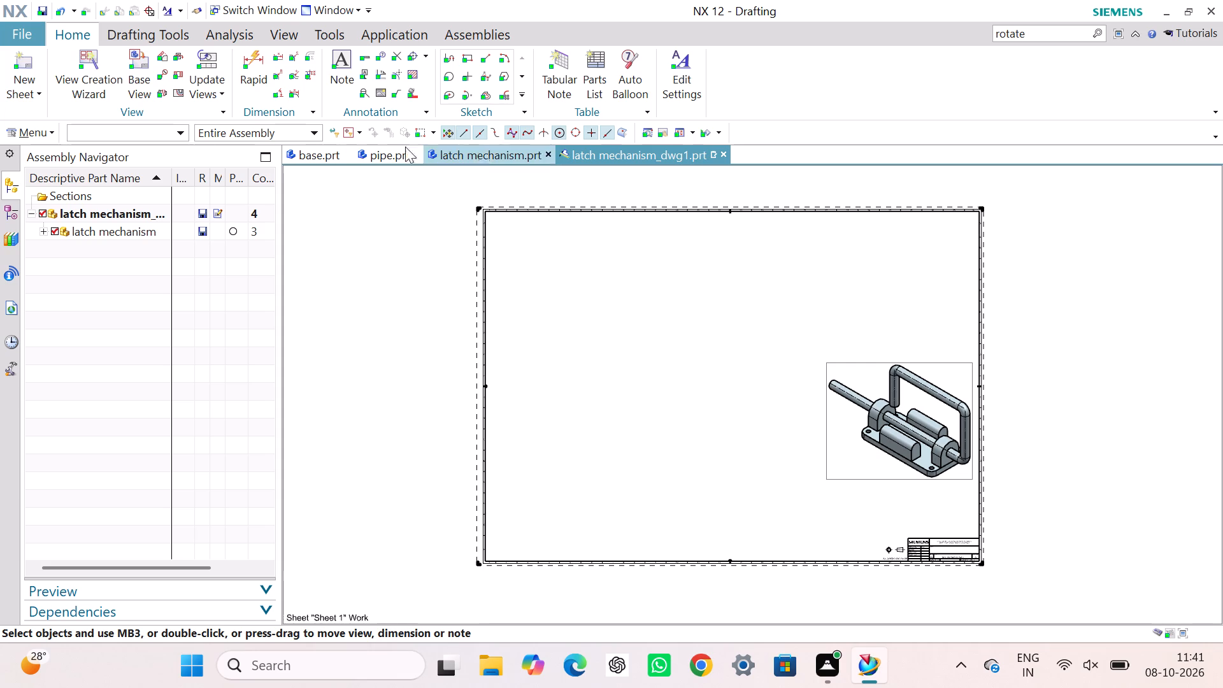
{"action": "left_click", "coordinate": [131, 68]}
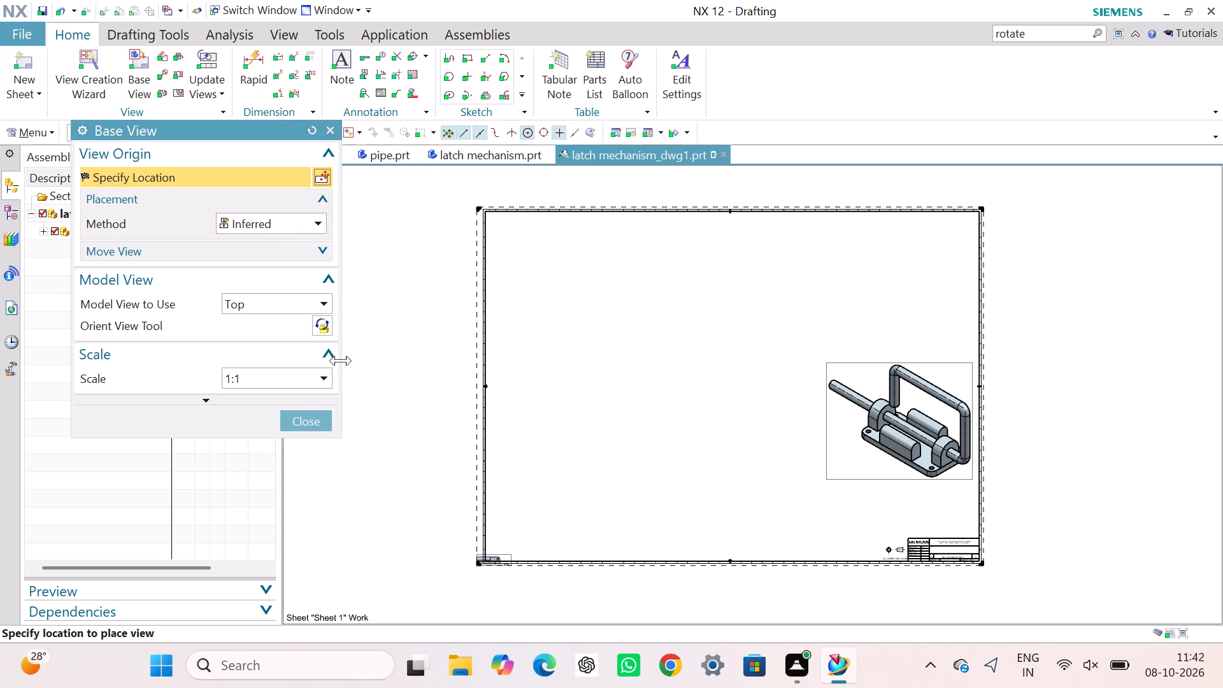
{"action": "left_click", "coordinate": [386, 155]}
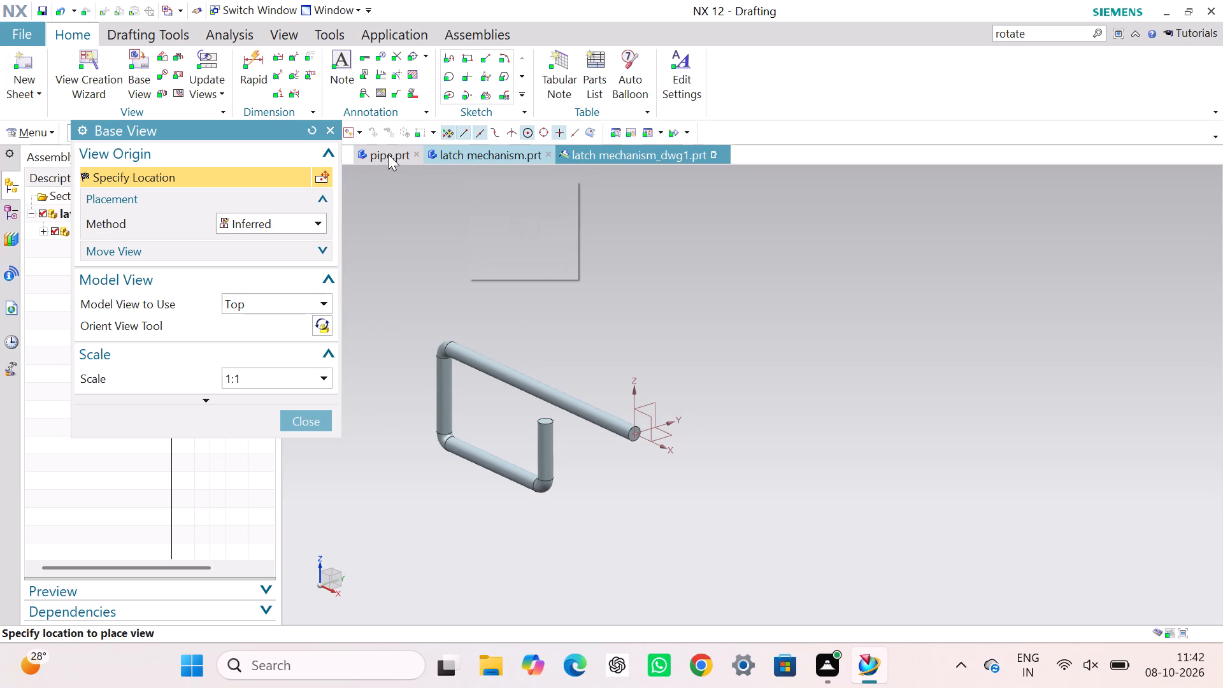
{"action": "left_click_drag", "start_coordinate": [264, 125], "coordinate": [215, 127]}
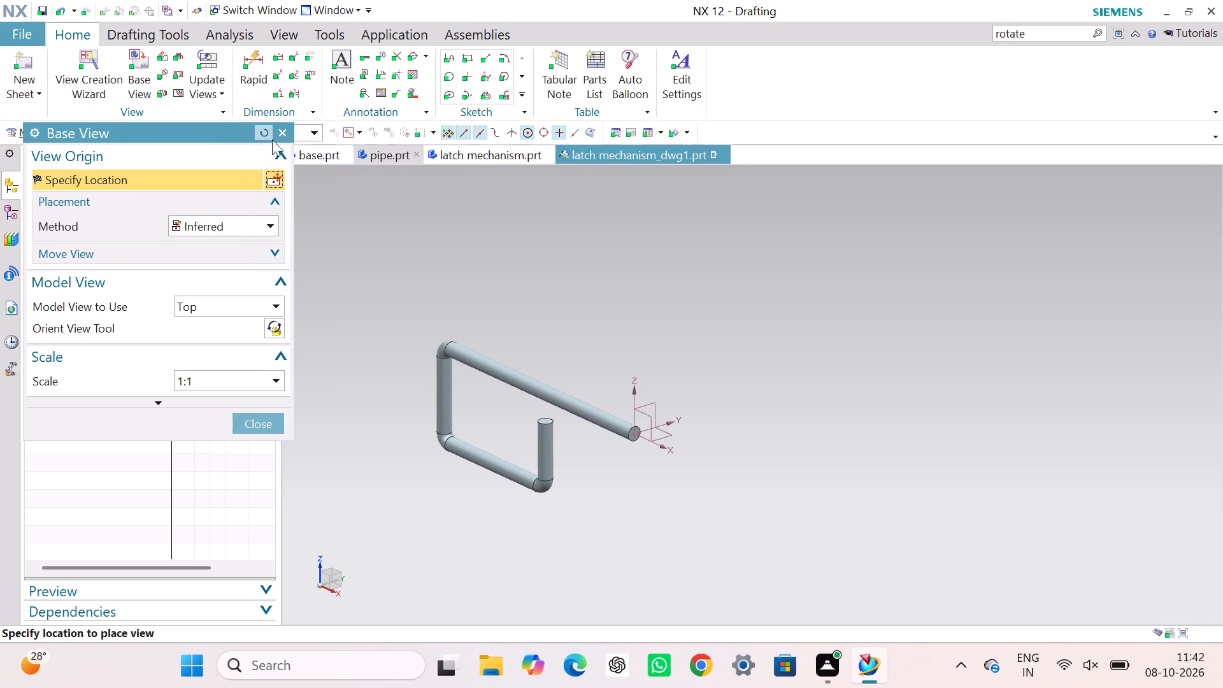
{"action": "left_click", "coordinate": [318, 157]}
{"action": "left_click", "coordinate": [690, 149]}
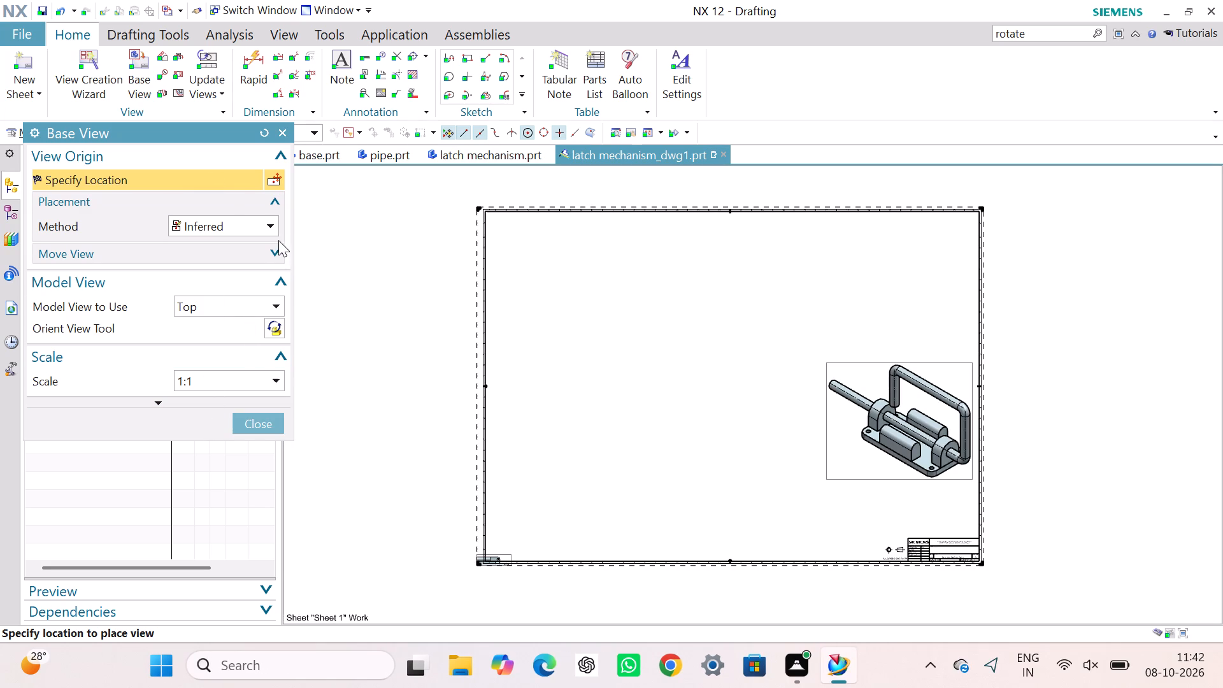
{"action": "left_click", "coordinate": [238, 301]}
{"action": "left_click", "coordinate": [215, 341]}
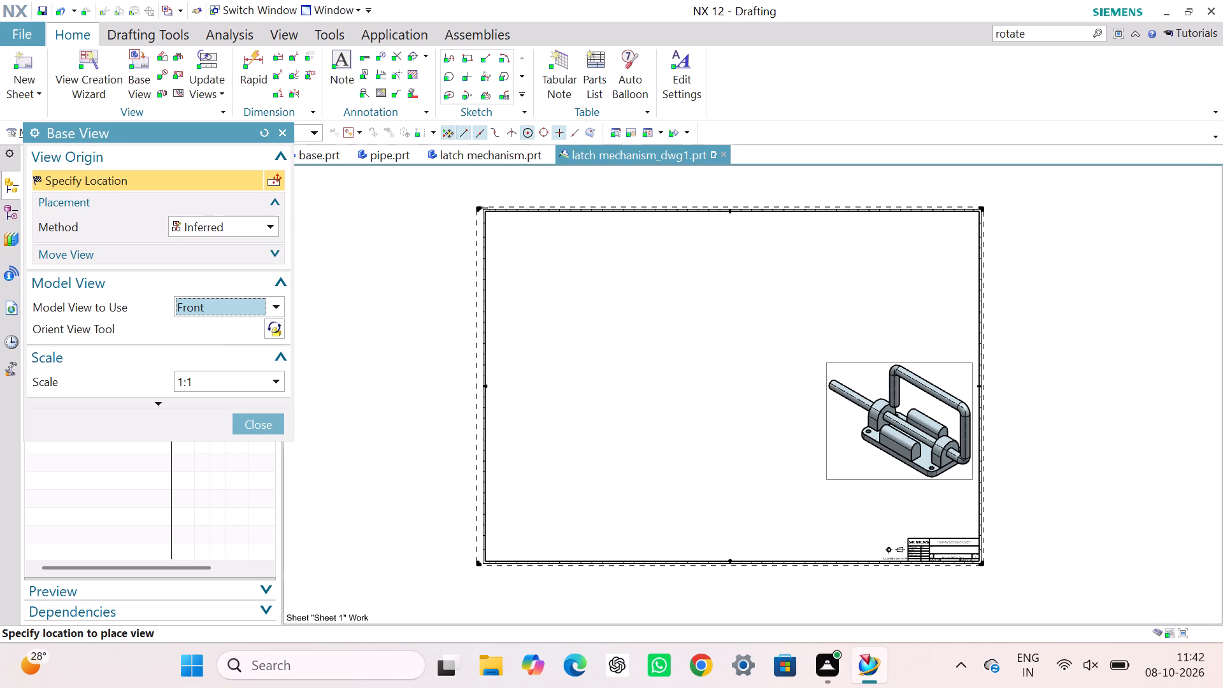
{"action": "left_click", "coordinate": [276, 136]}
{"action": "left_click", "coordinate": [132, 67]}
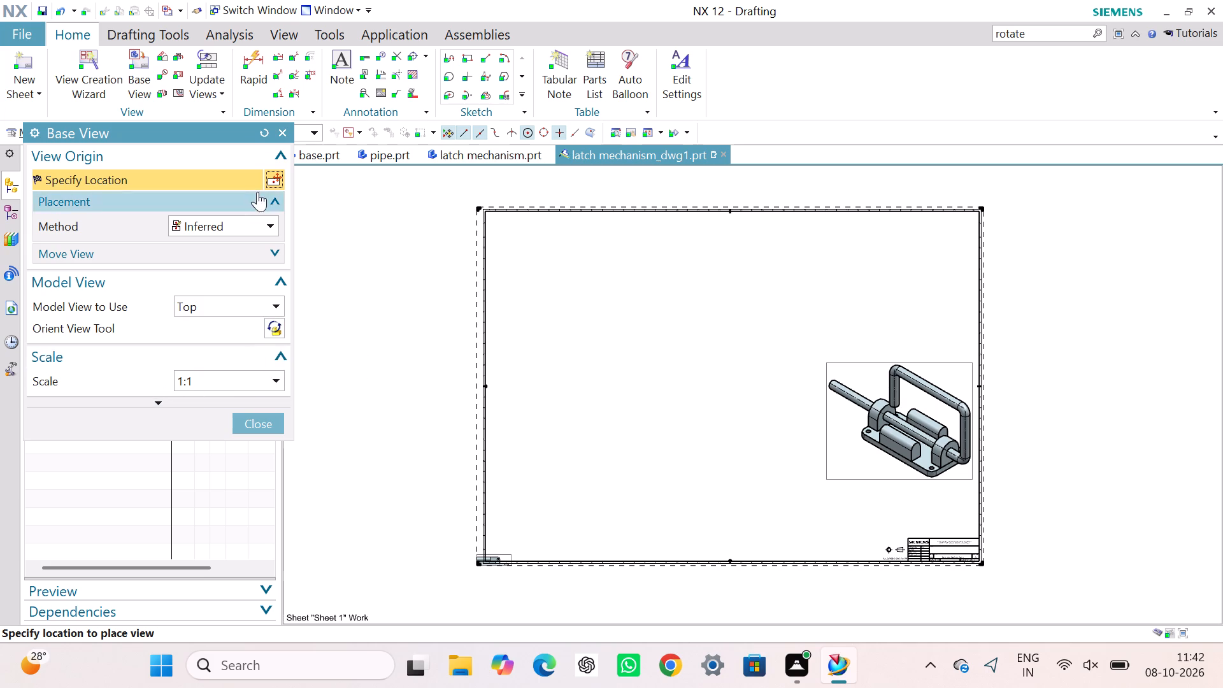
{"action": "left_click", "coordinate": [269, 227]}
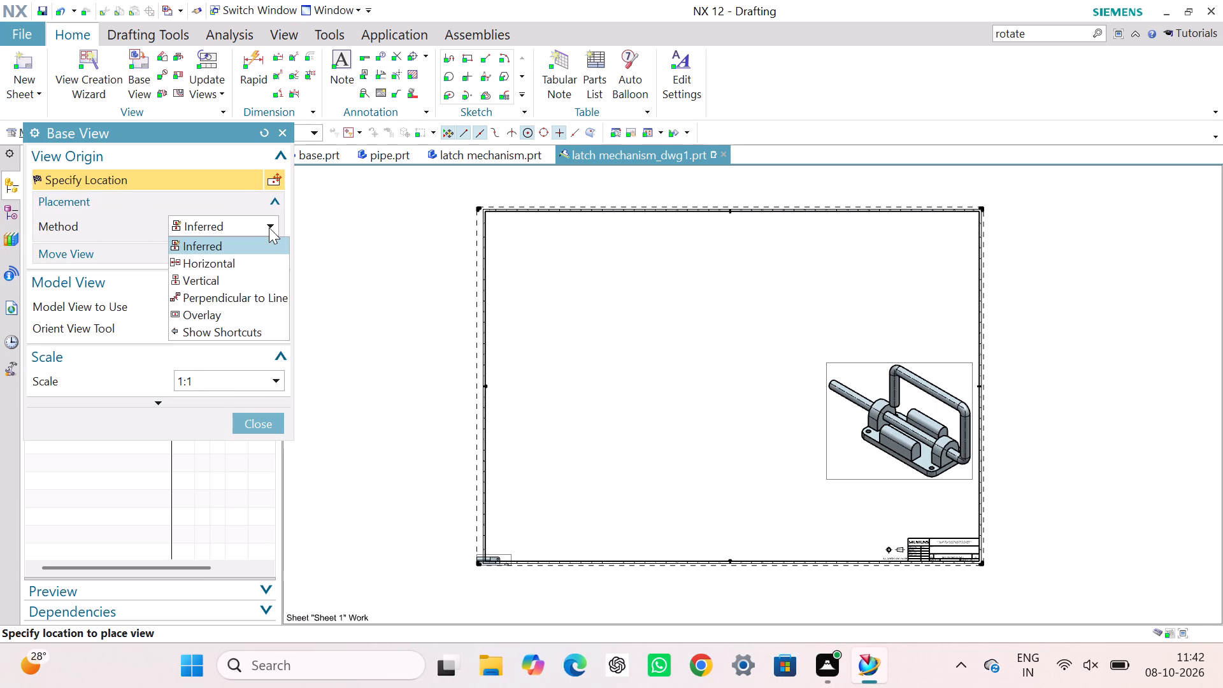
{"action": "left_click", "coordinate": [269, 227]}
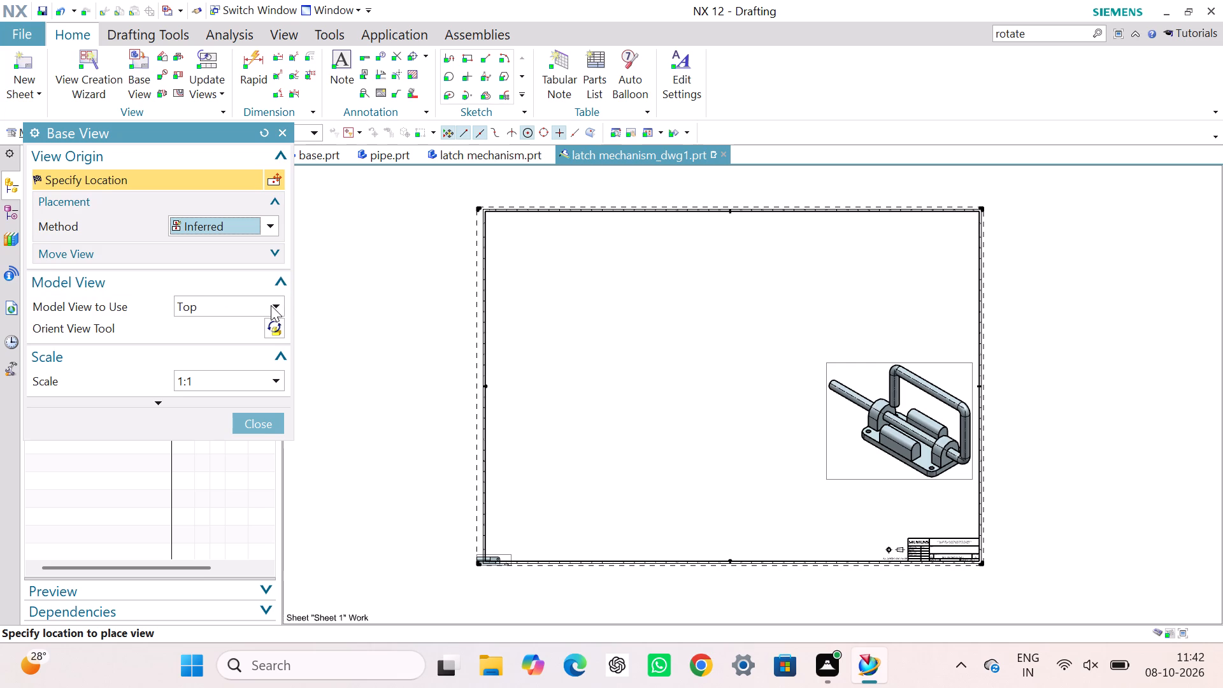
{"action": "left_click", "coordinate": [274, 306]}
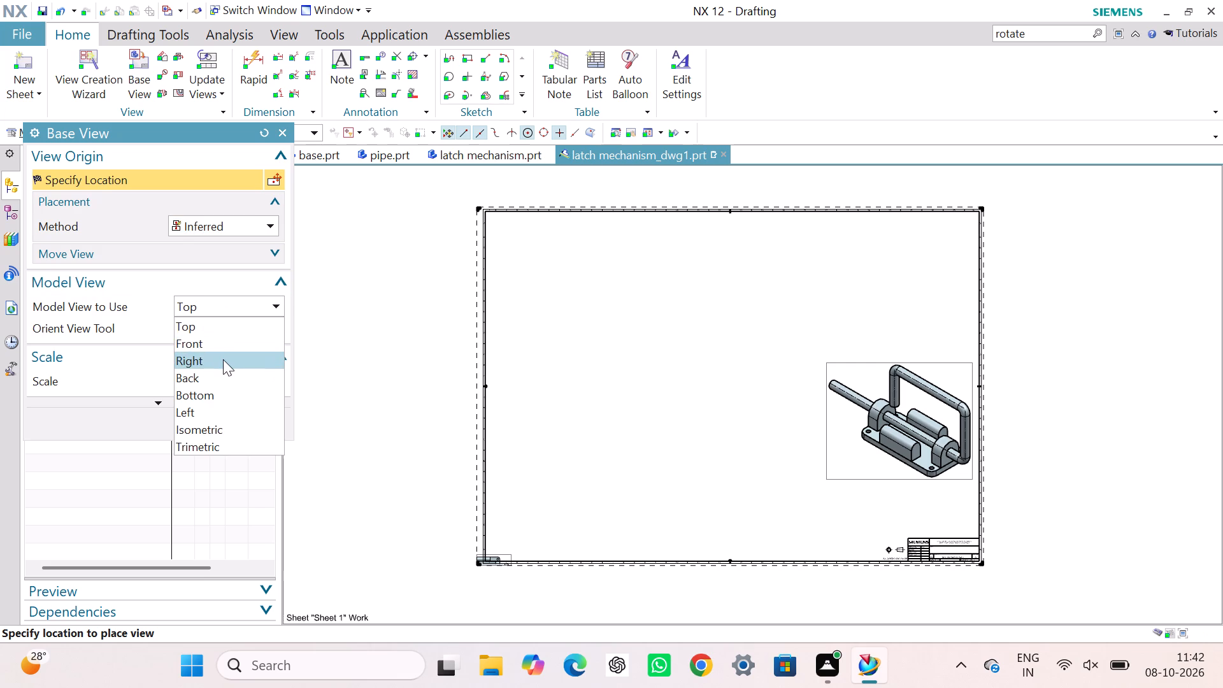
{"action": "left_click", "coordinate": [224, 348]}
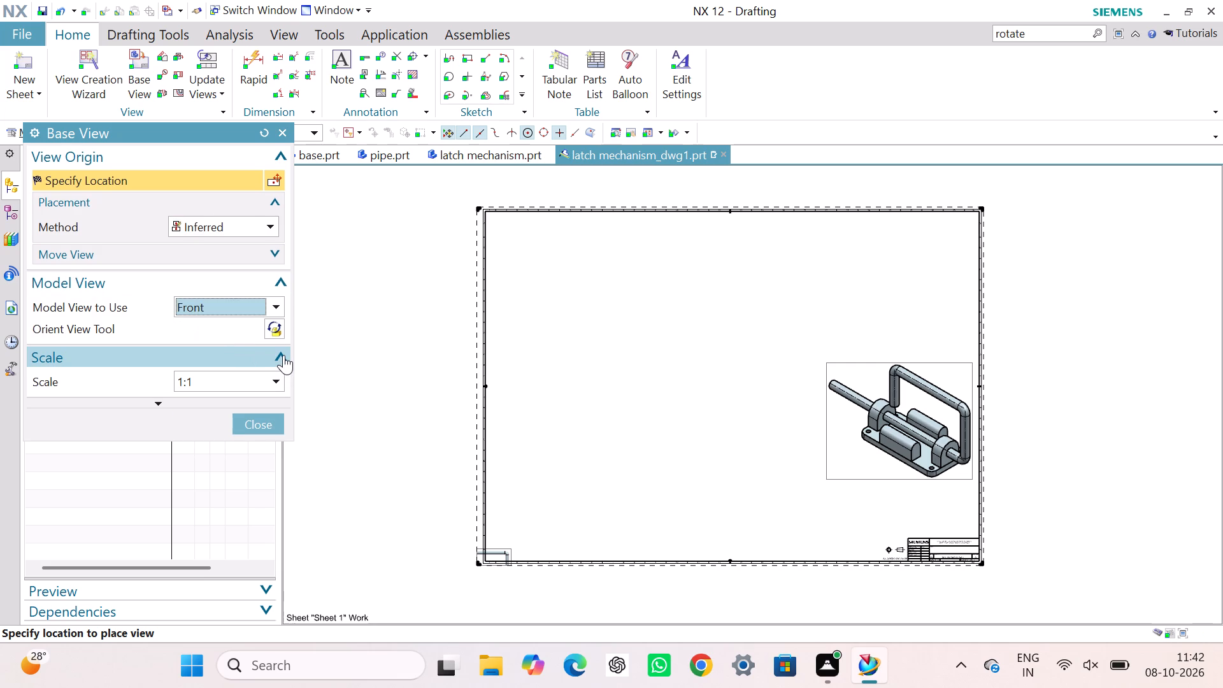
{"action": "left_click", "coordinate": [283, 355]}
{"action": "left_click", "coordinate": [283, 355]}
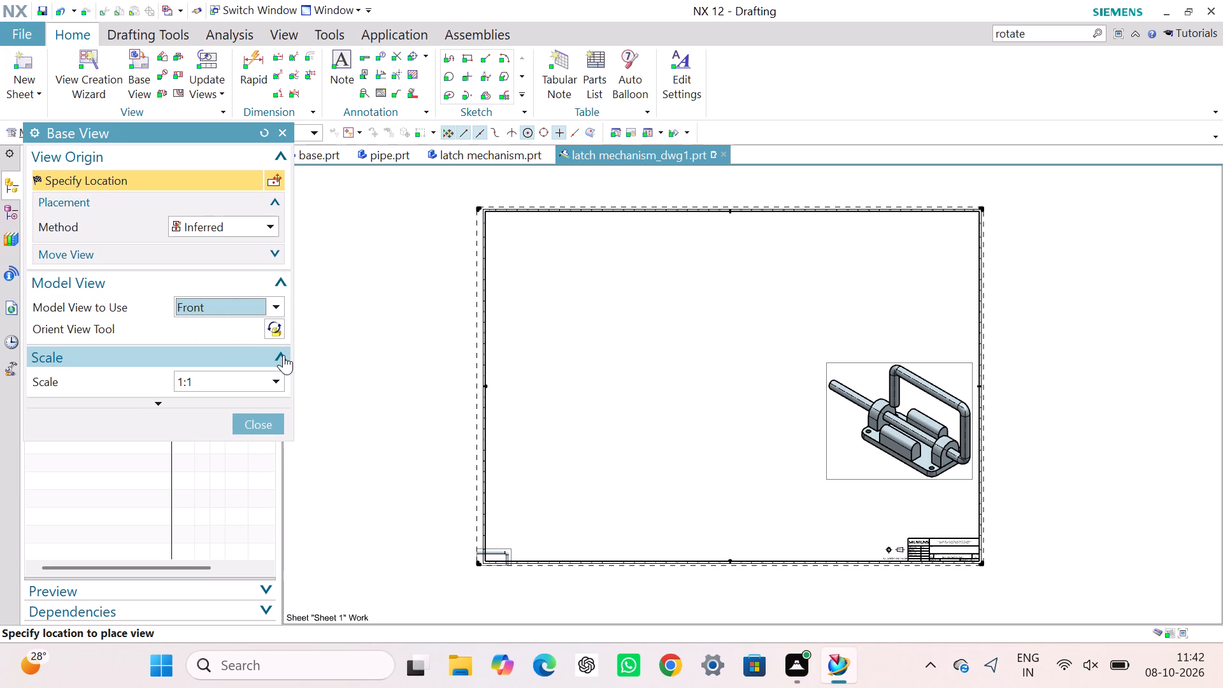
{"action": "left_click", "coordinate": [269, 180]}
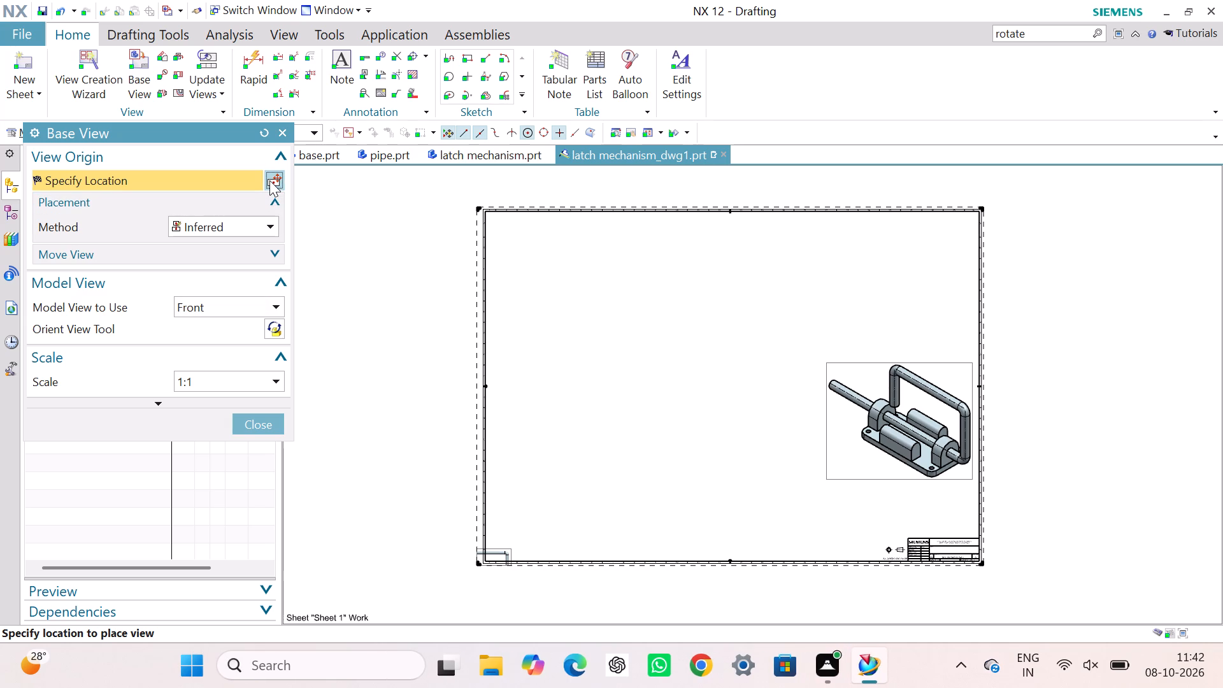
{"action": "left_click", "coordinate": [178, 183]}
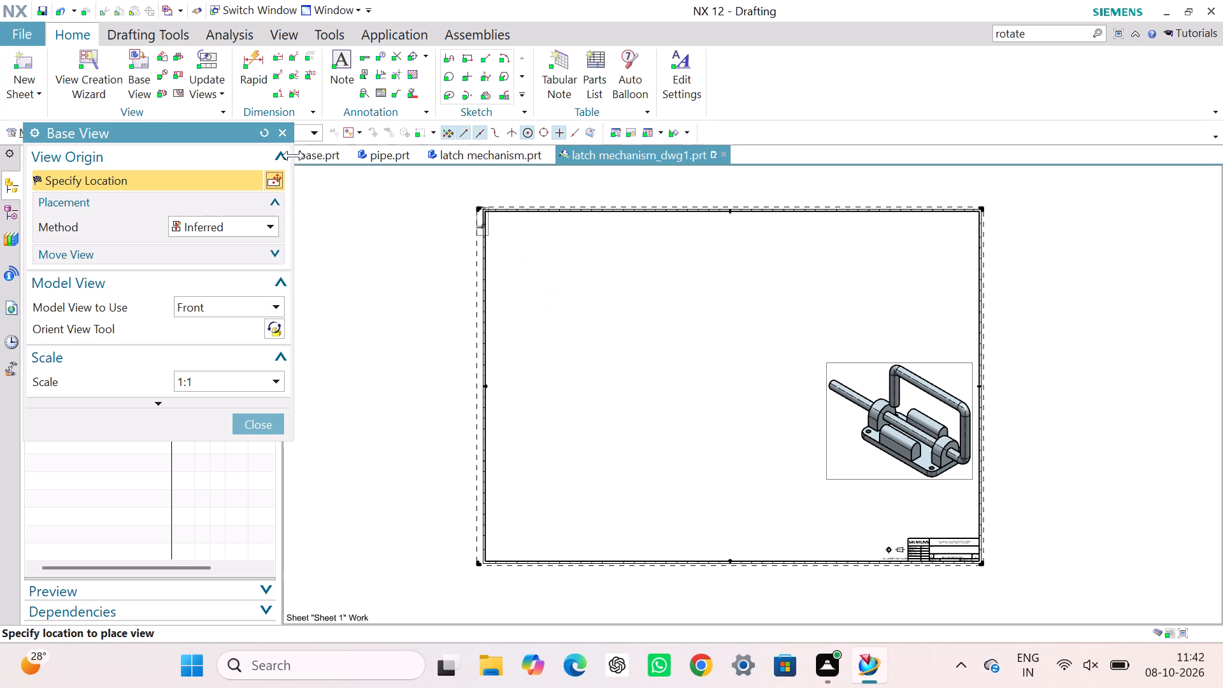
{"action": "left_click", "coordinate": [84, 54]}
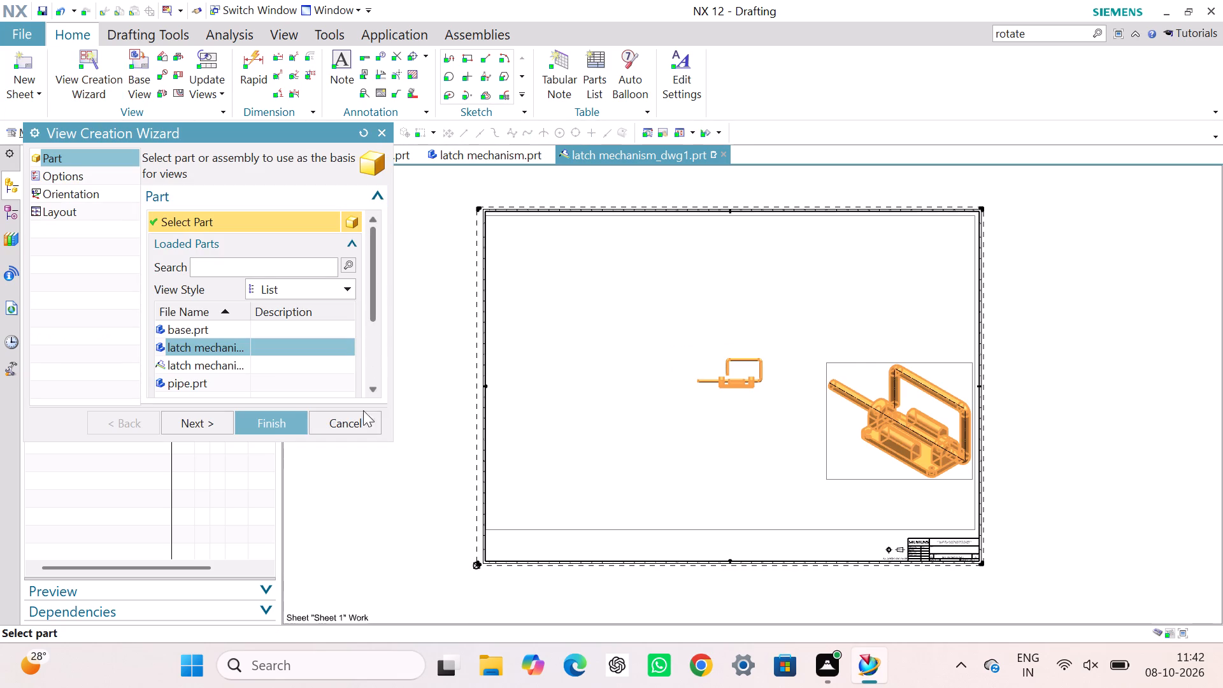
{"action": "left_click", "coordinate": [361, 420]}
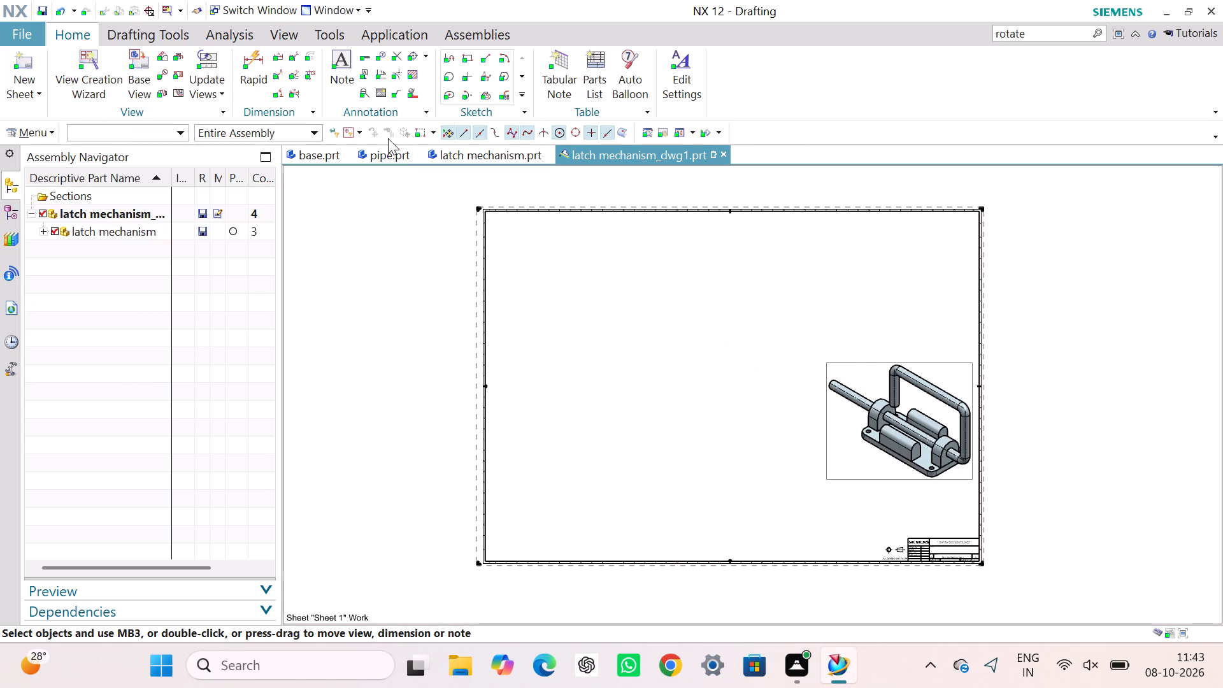
Close the latch mechanism.prt model file, leaving its drawing open.
{"action": "left_click", "coordinate": [547, 153]}
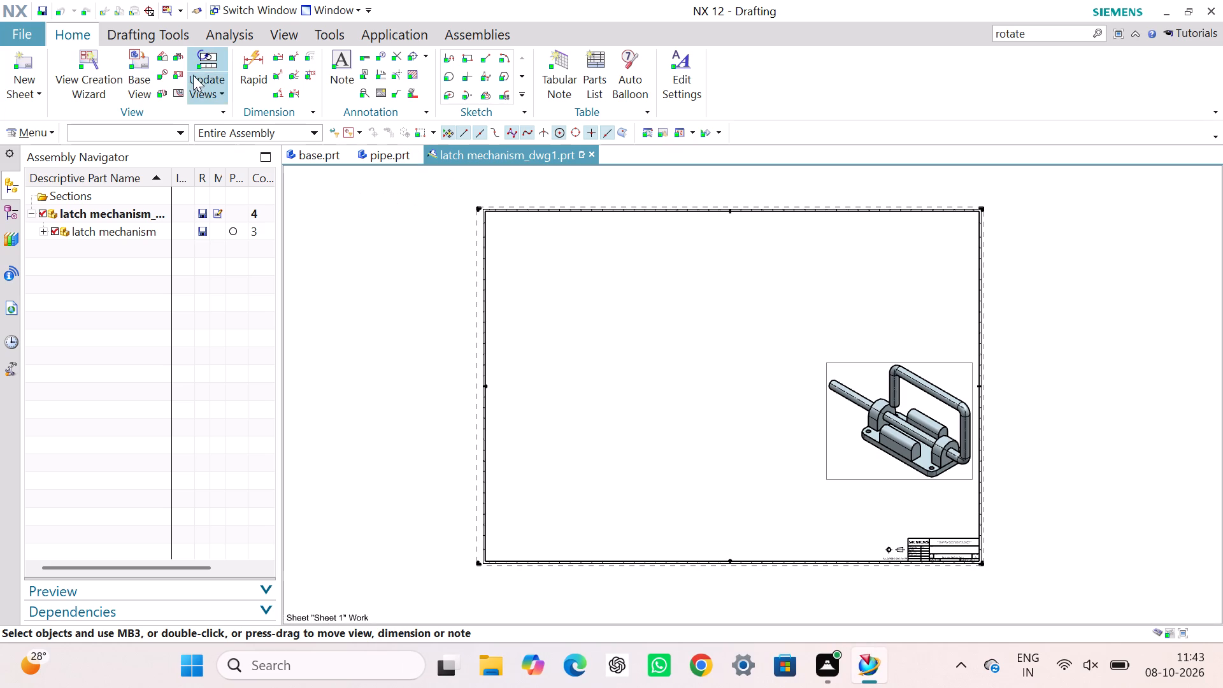
Start the View Creation Wizard and open the base part from the NX Cad folder as the basis for the views.
{"action": "left_click", "coordinate": [143, 63]}
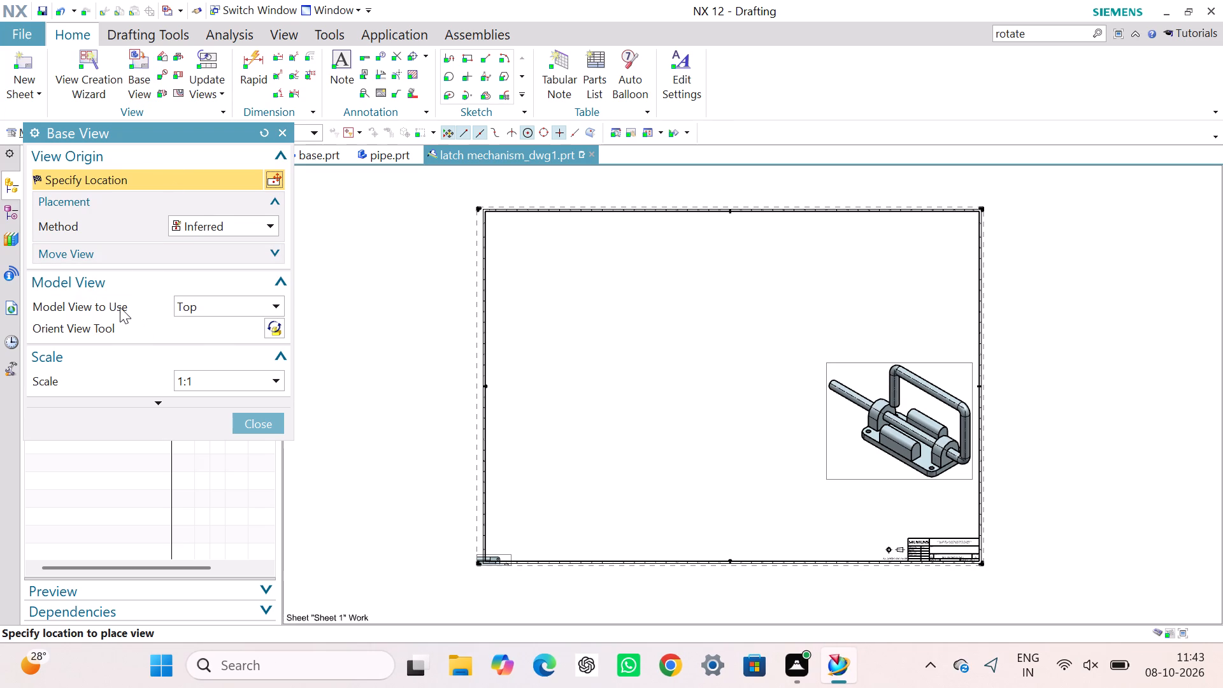
{"action": "left_click", "coordinate": [286, 132]}
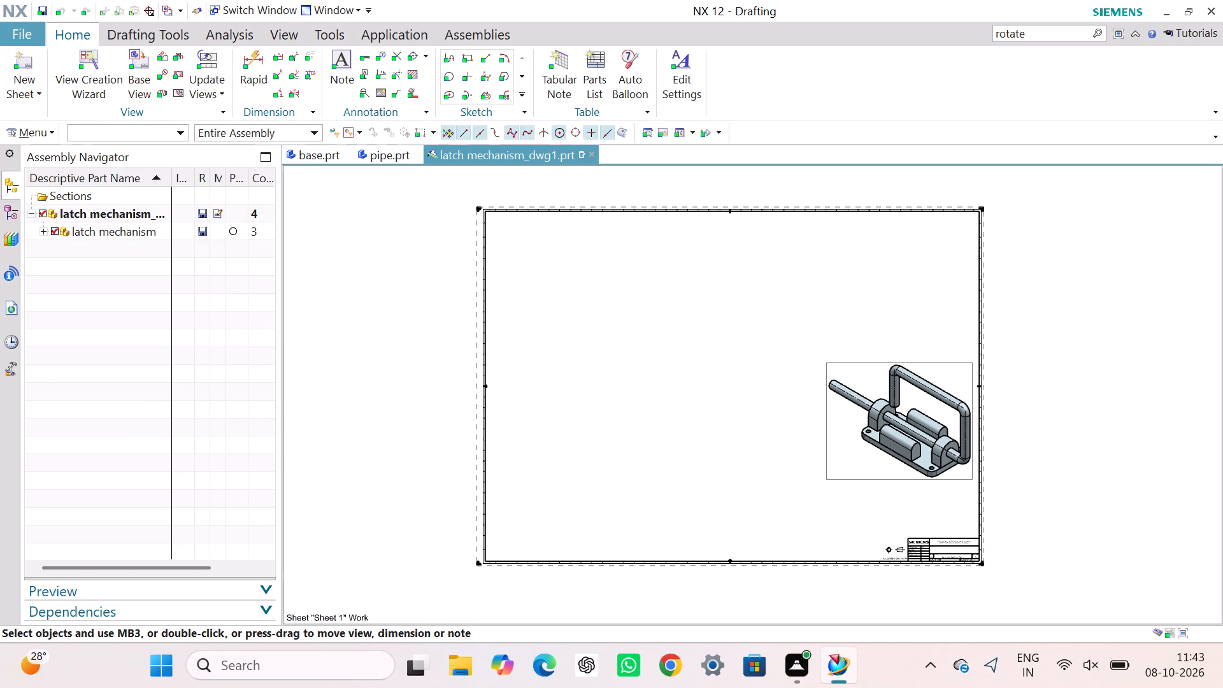
{"action": "left_click", "coordinate": [83, 78]}
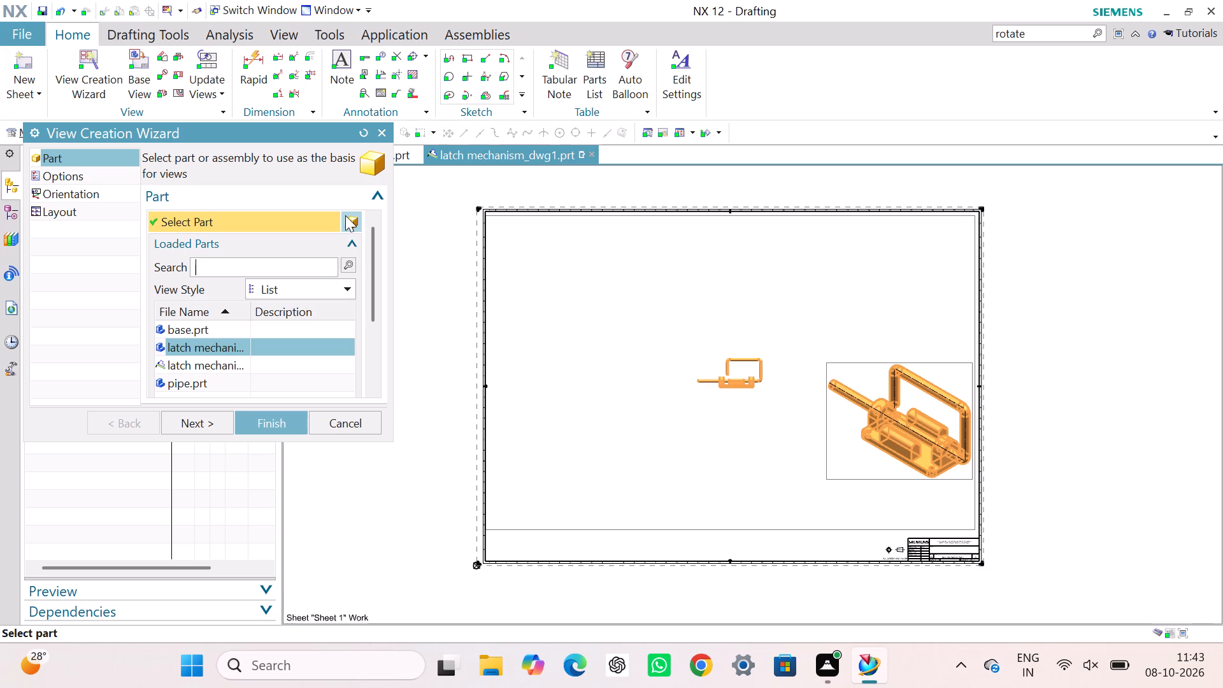
{"action": "left_click_drag", "start_coordinate": [371, 247], "coordinate": [387, 326]}
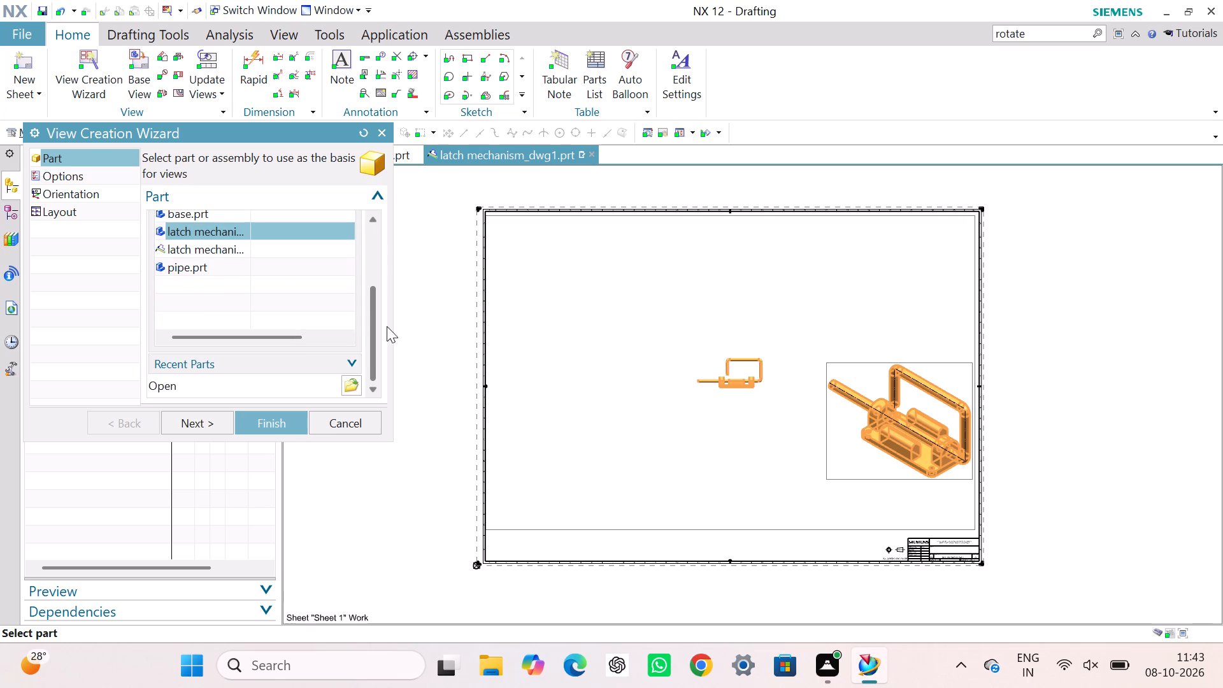
{"action": "left_click_drag", "start_coordinate": [387, 326], "coordinate": [377, 359]}
{"action": "left_click", "coordinate": [352, 387]}
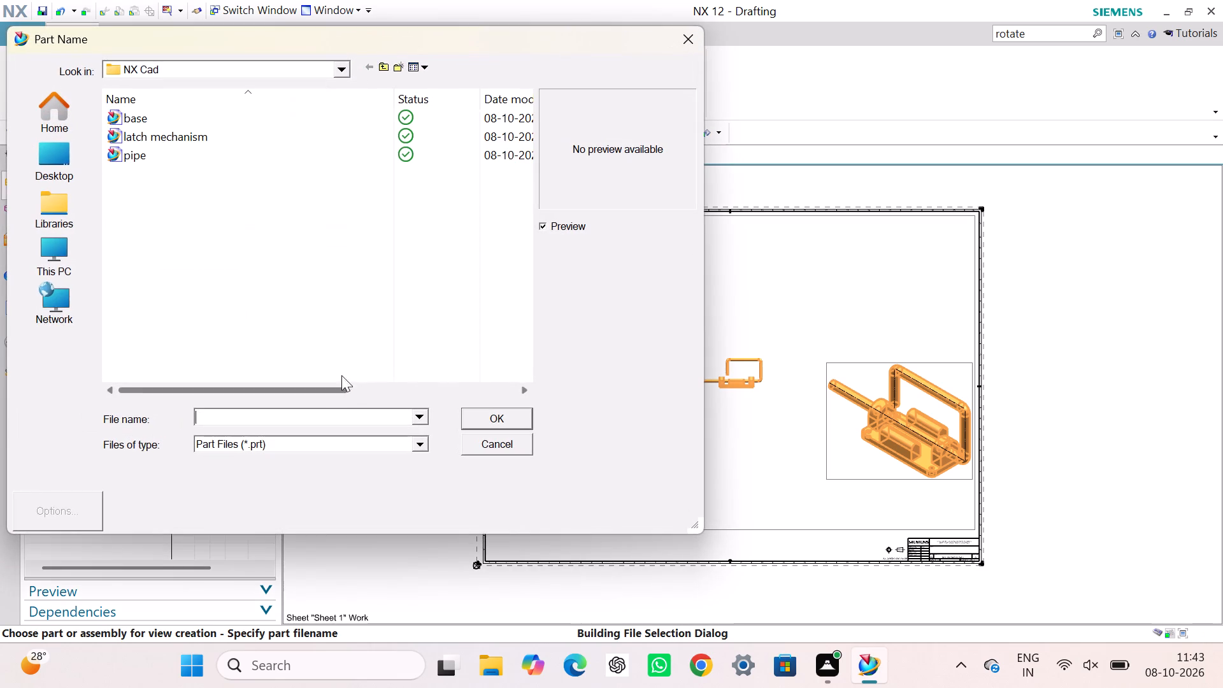
{"action": "left_click", "coordinate": [155, 117]}
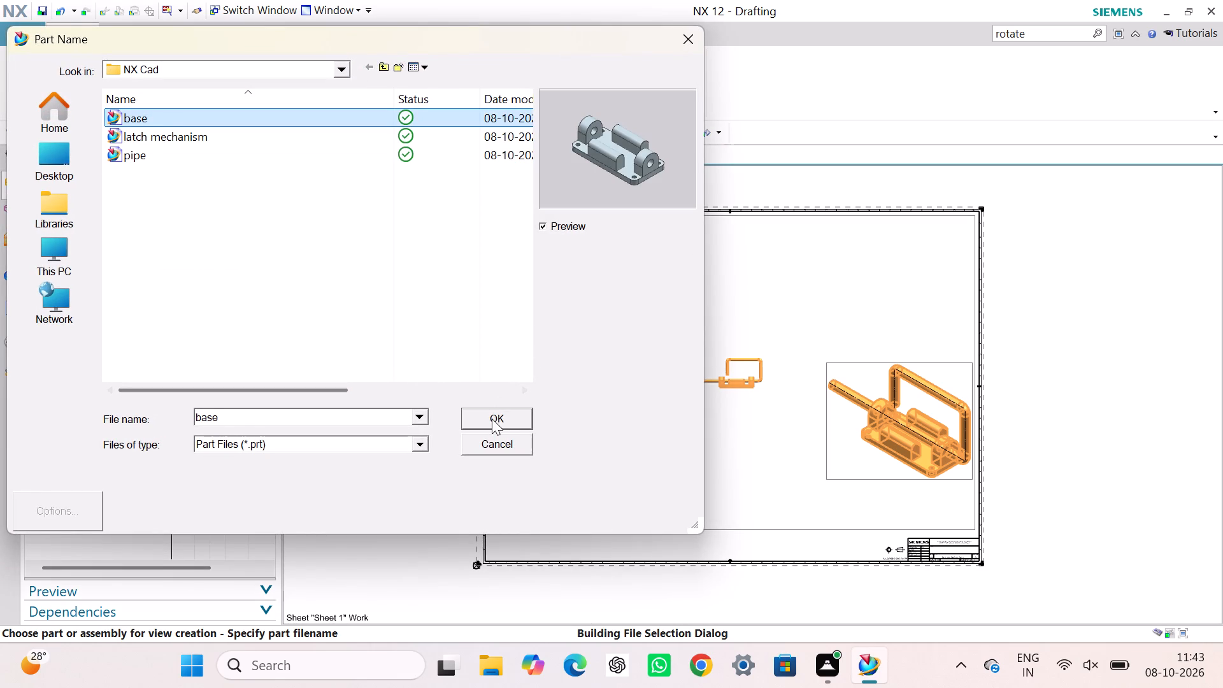
{"action": "left_click", "coordinate": [490, 419]}
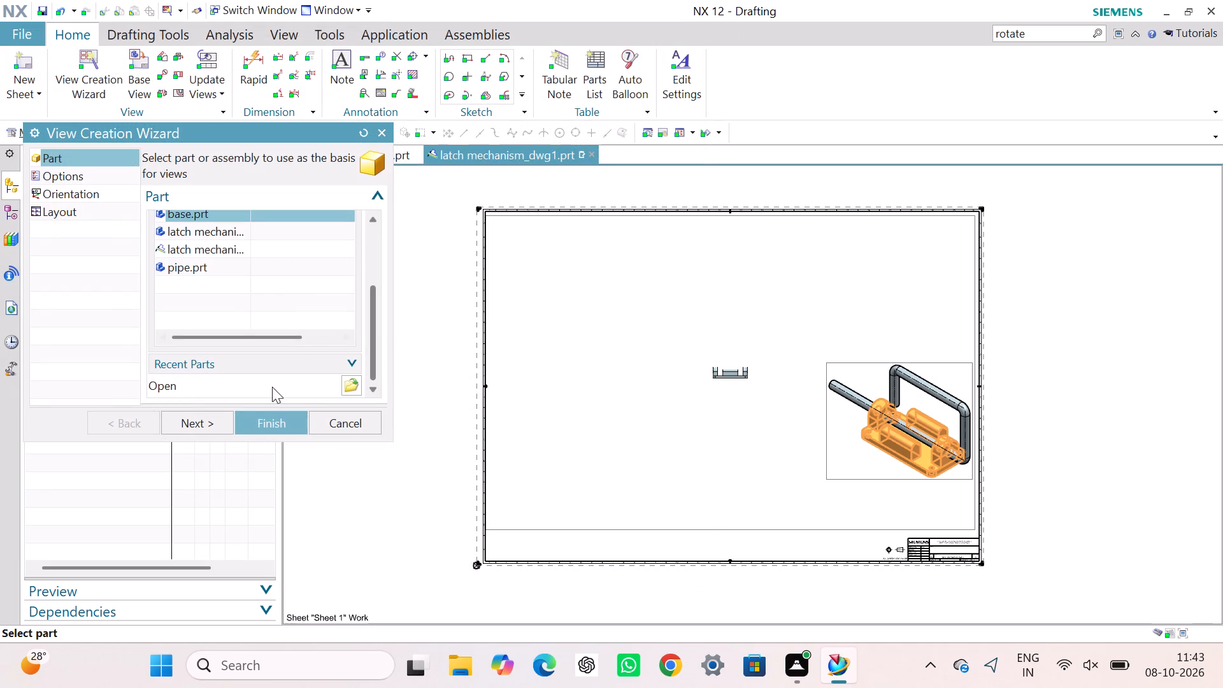
{"action": "left_click_drag", "start_coordinate": [369, 329], "coordinate": [380, 388]}
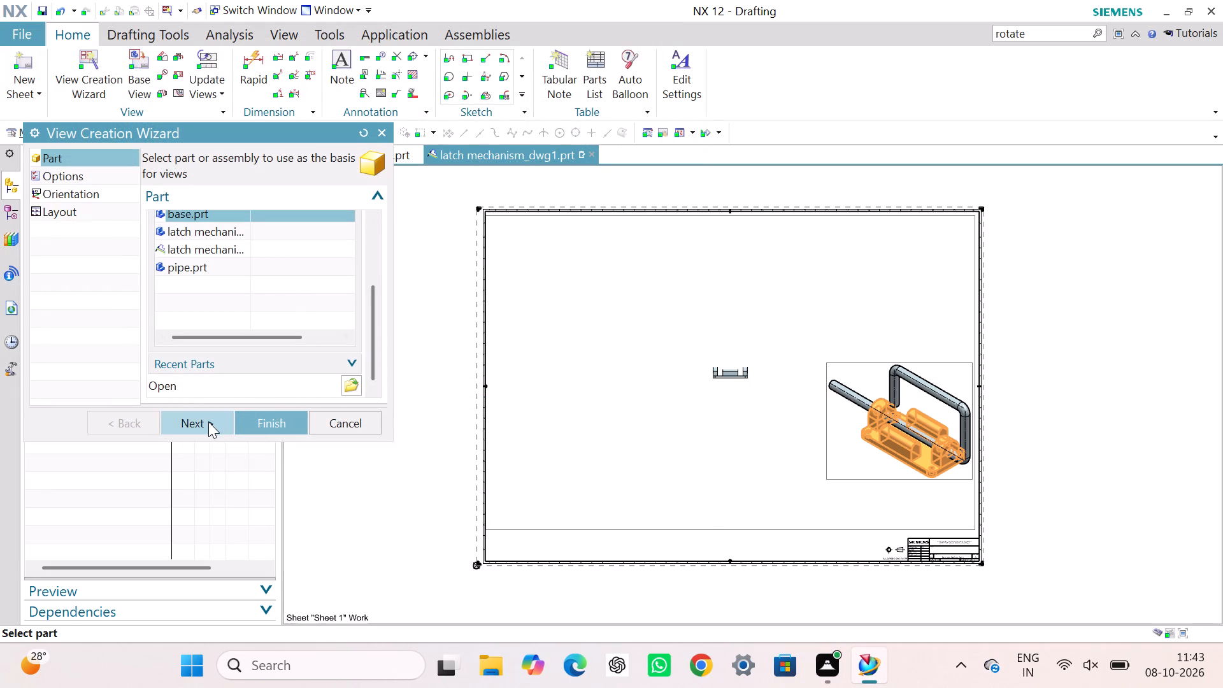
{"action": "left_click", "coordinate": [208, 422]}
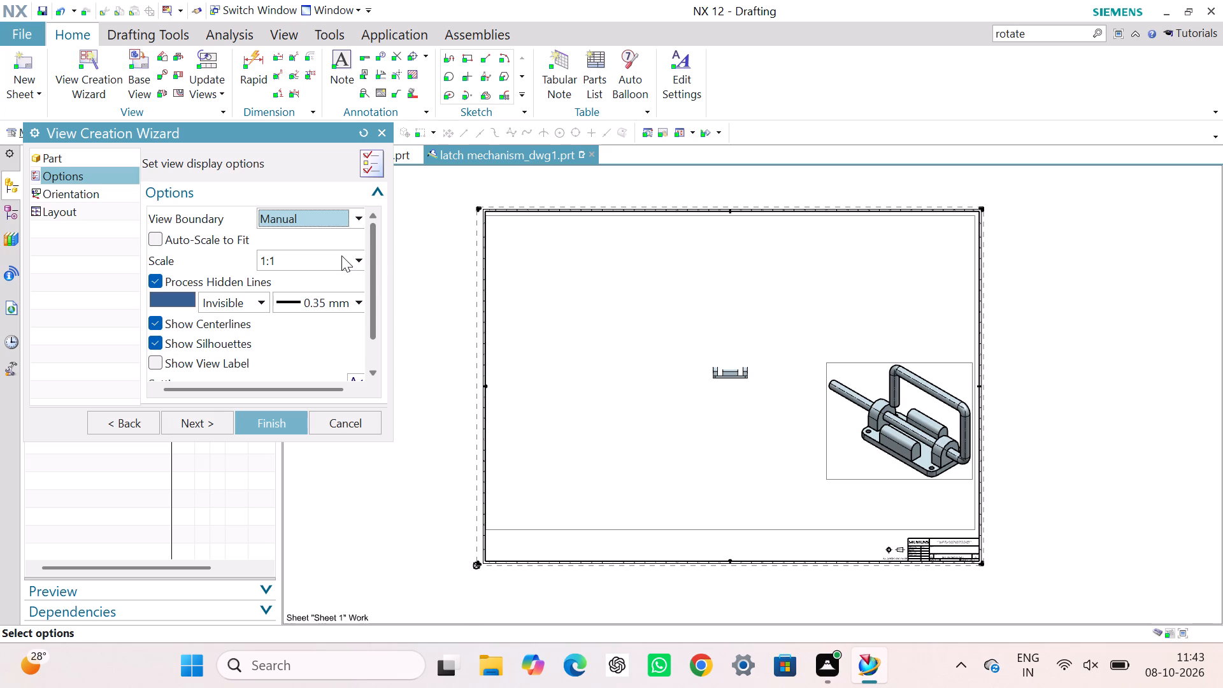
Set the base part view's scale to a custom ratio of 3:1 in the wizard's view display options.
{"action": "left_click", "coordinate": [355, 257]}
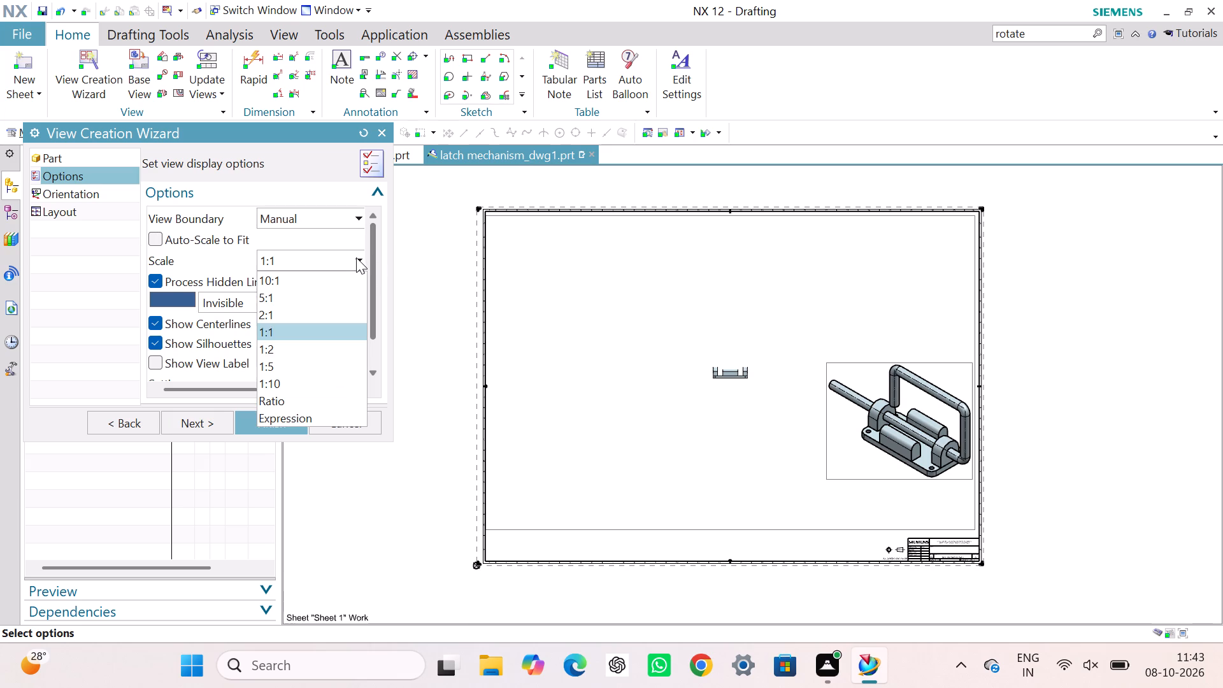
{"action": "left_click", "coordinate": [286, 317]}
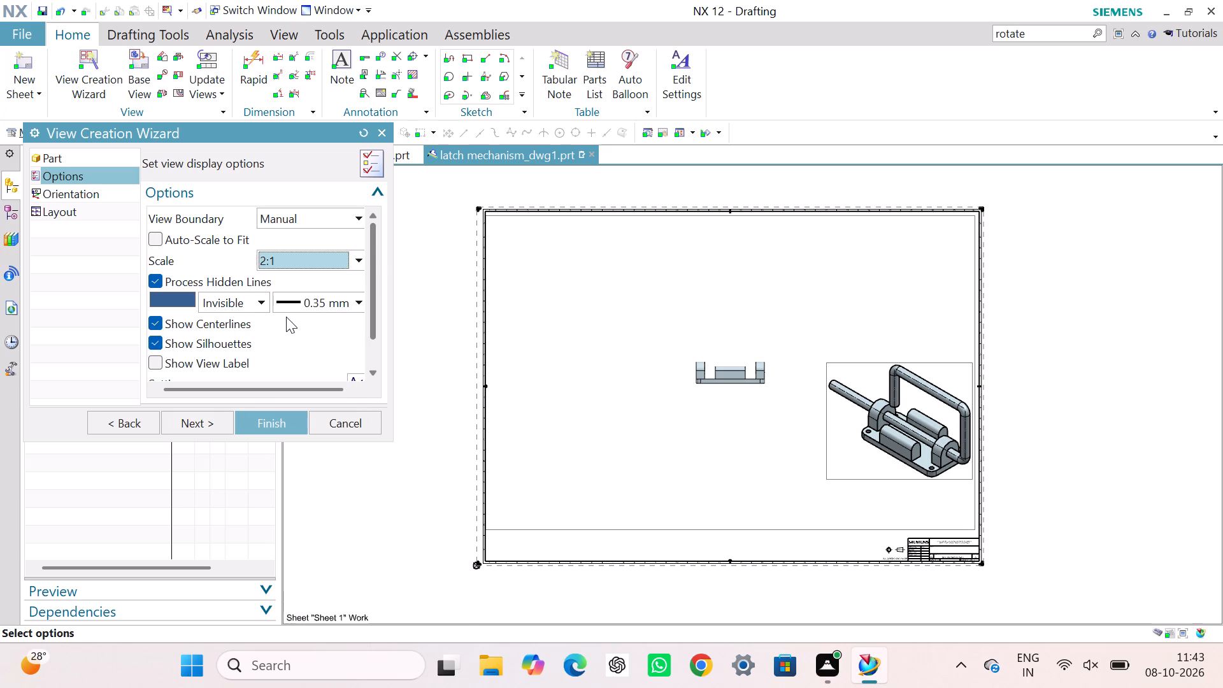
{"action": "left_click", "coordinate": [356, 260]}
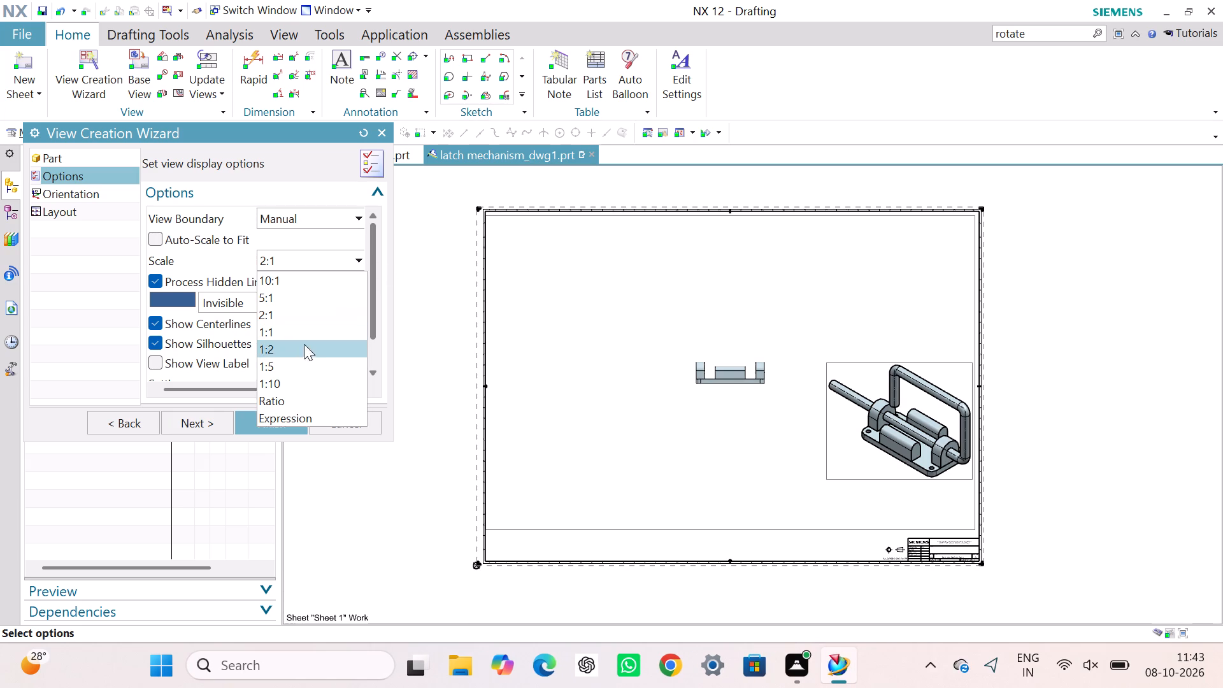
{"action": "left_click", "coordinate": [292, 401]}
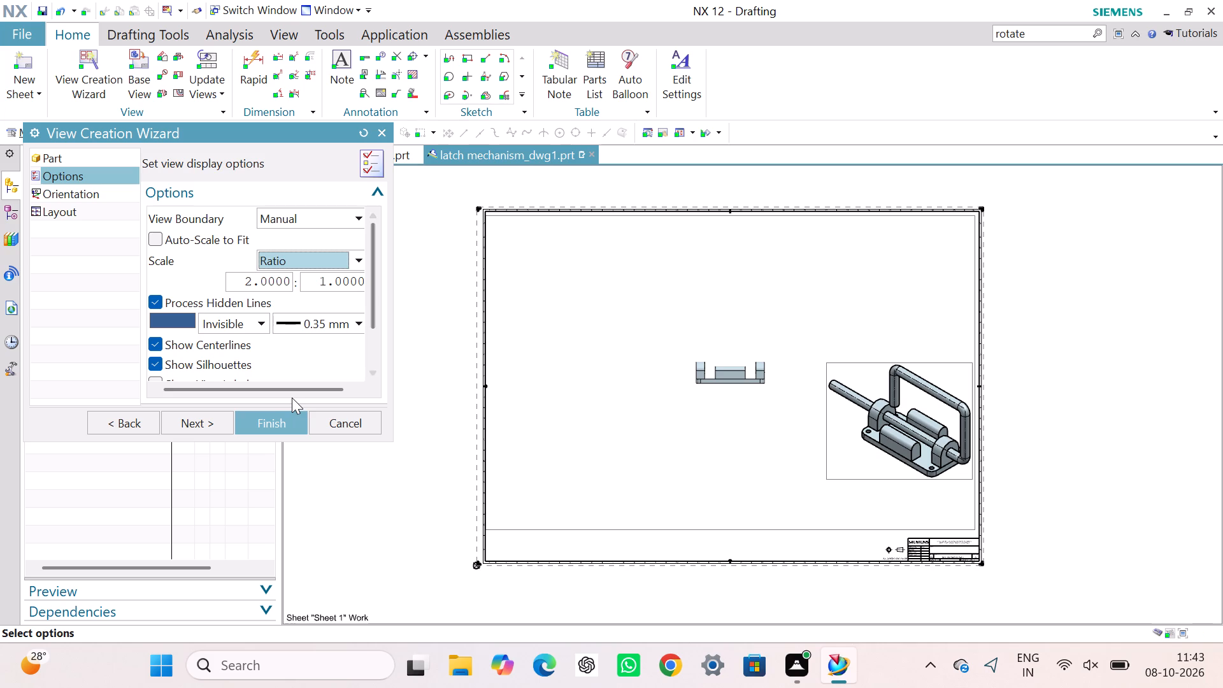
{"action": "left_click", "coordinate": [264, 280]}
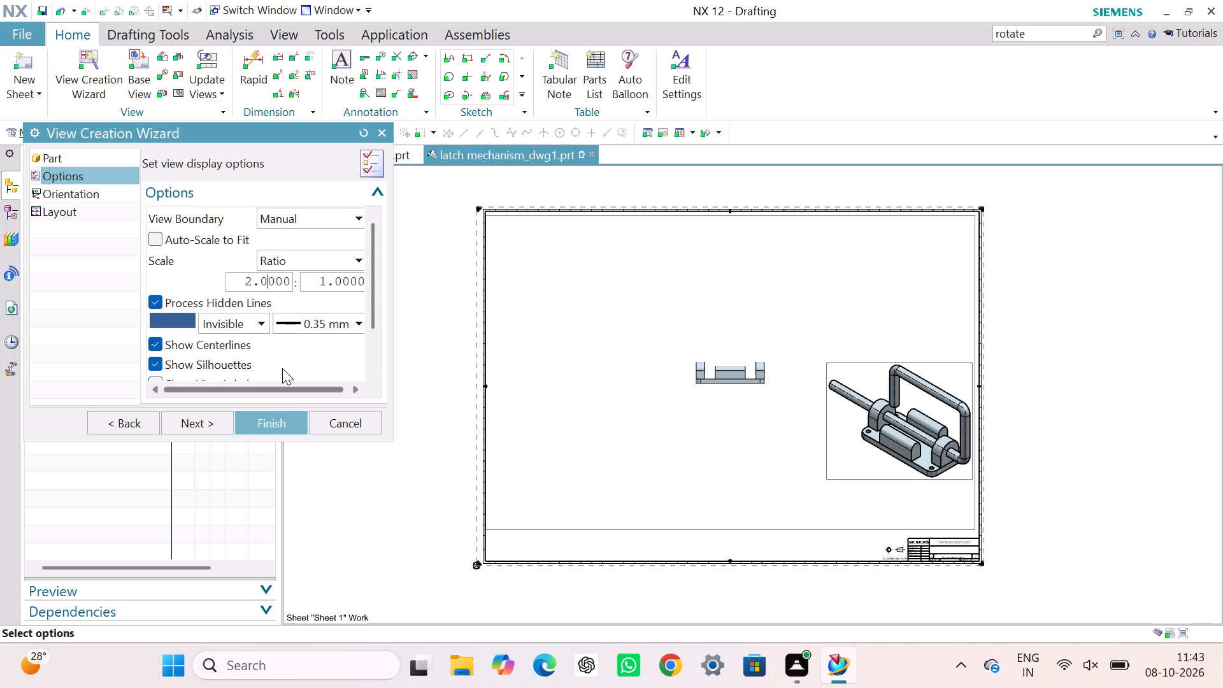
{"action": "key", "text": "Left"}
{"action": "key", "text": "Left"}
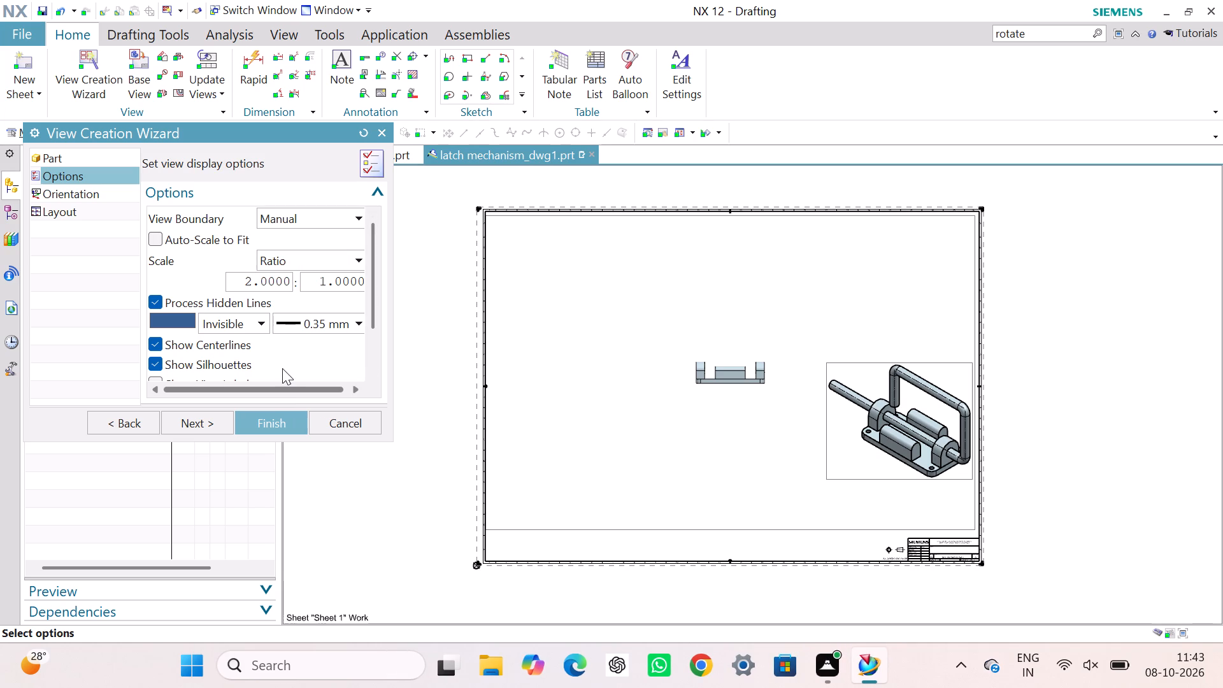
{"action": "key", "text": "BackSpace"}
{"action": "key", "text": "3"}
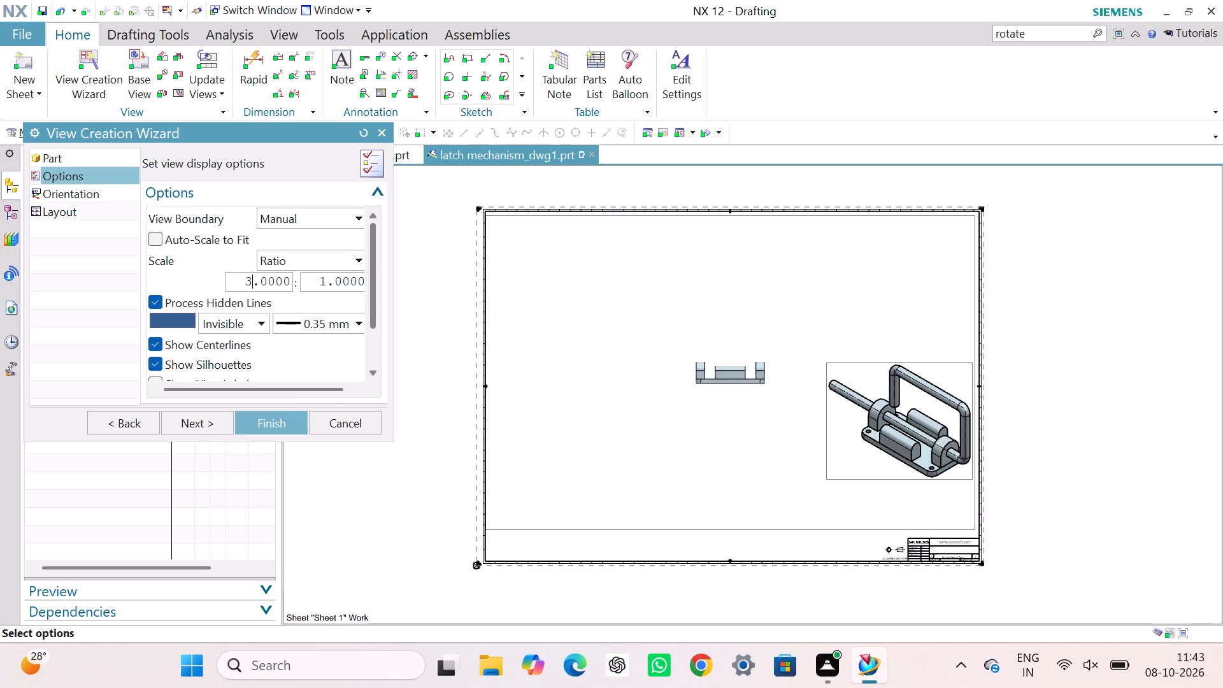
{"action": "left_click_drag", "start_coordinate": [371, 285], "coordinate": [384, 355]}
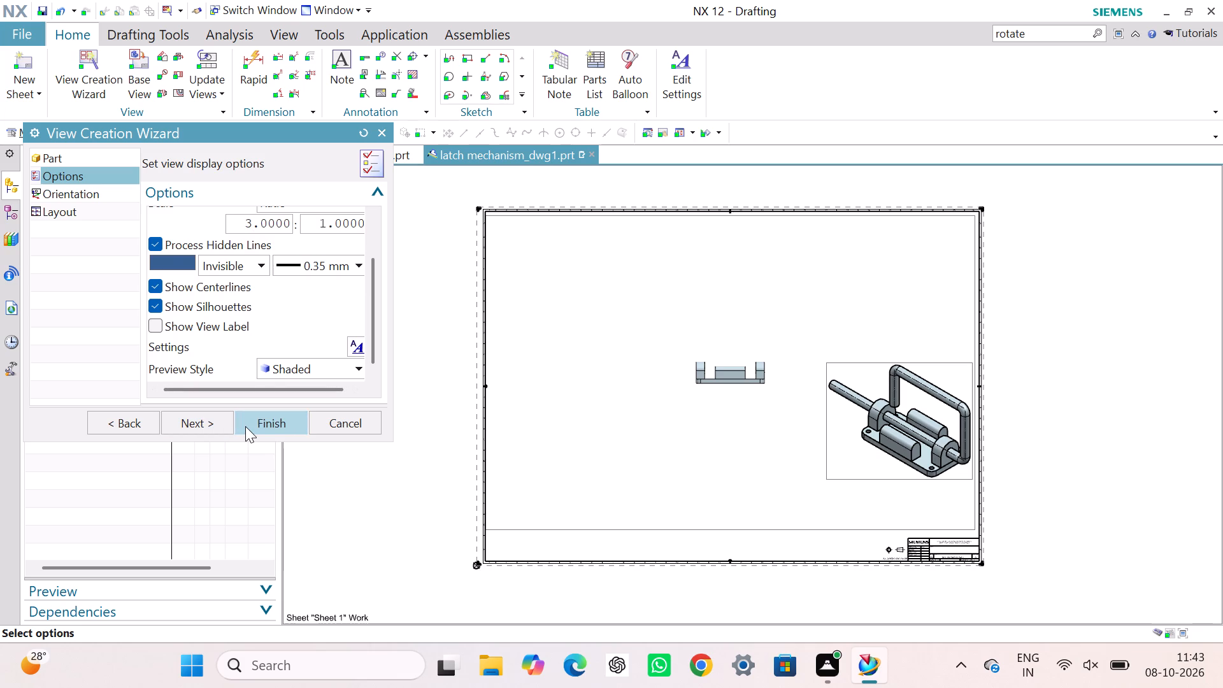
{"action": "left_click_drag", "start_coordinate": [720, 376], "coordinate": [511, 277]}
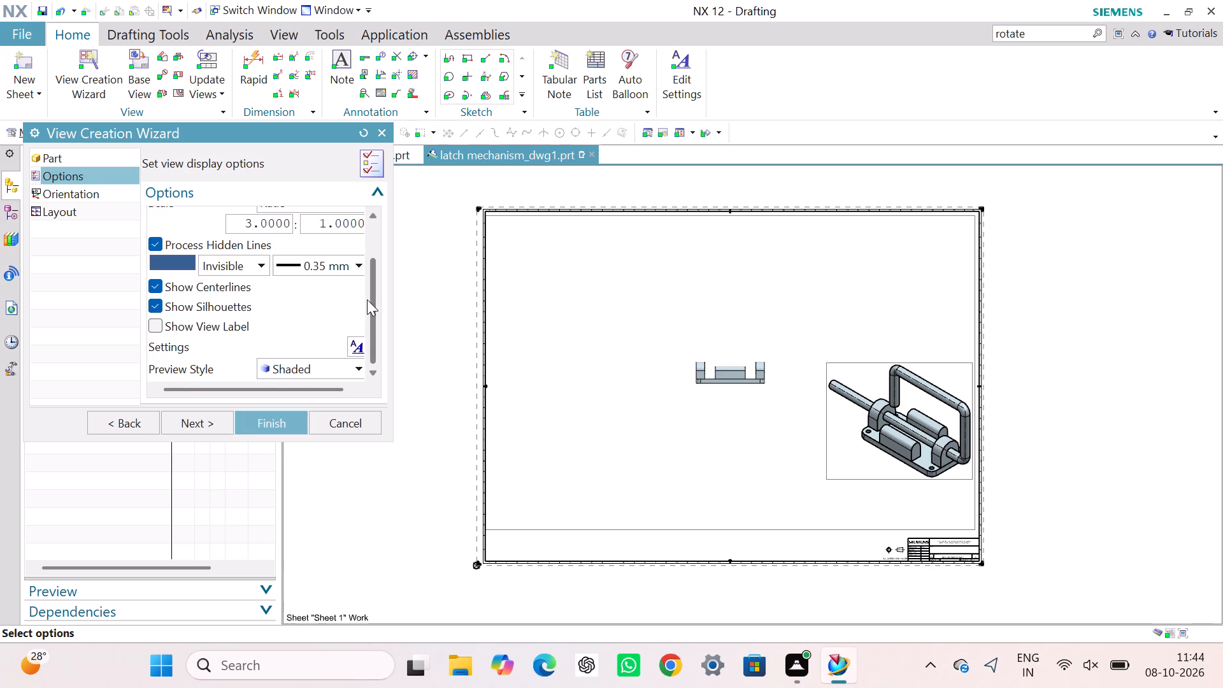
{"action": "left_click_drag", "start_coordinate": [370, 301], "coordinate": [386, 357]}
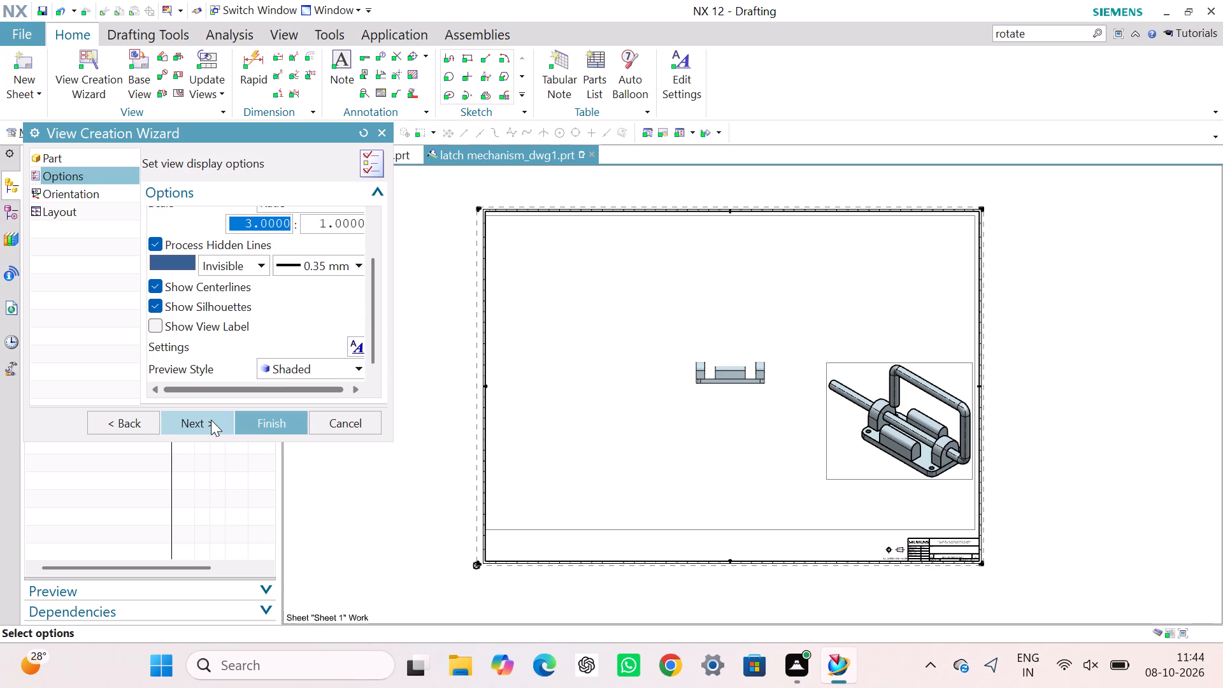
{"action": "left_click", "coordinate": [211, 420]}
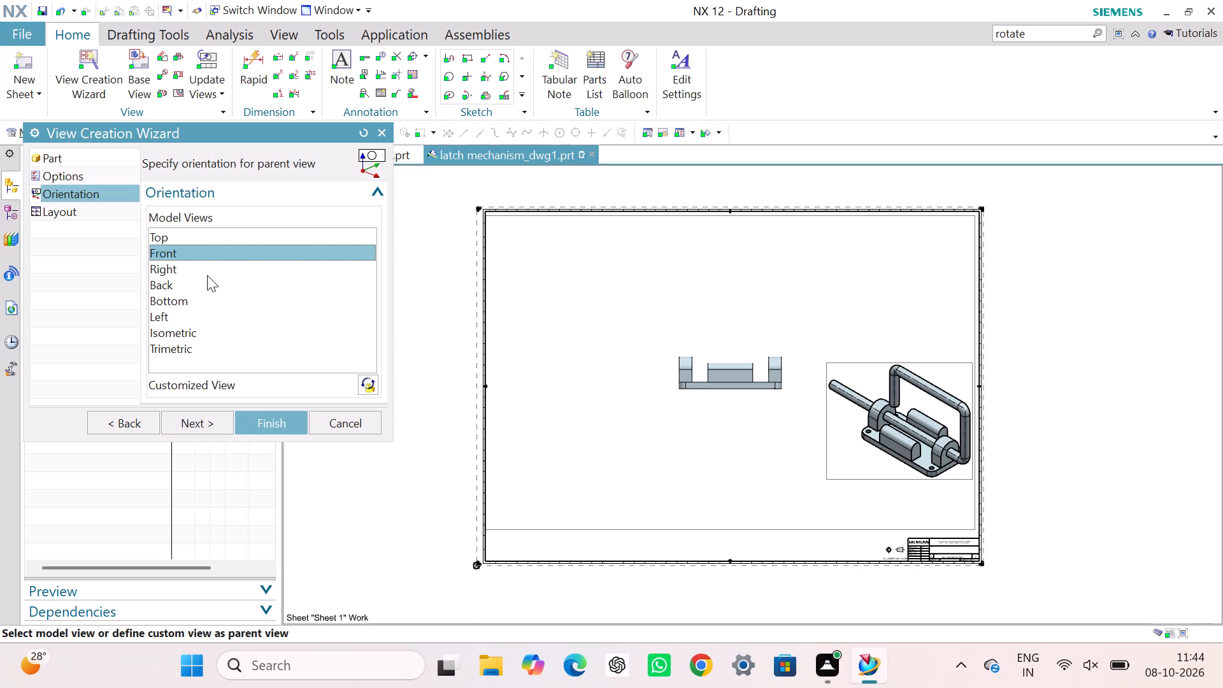
Keep the Front orientation, set view placement to Manual, and place the base part's view in the upper-left area of the sheet.
{"action": "left_click", "coordinate": [211, 420]}
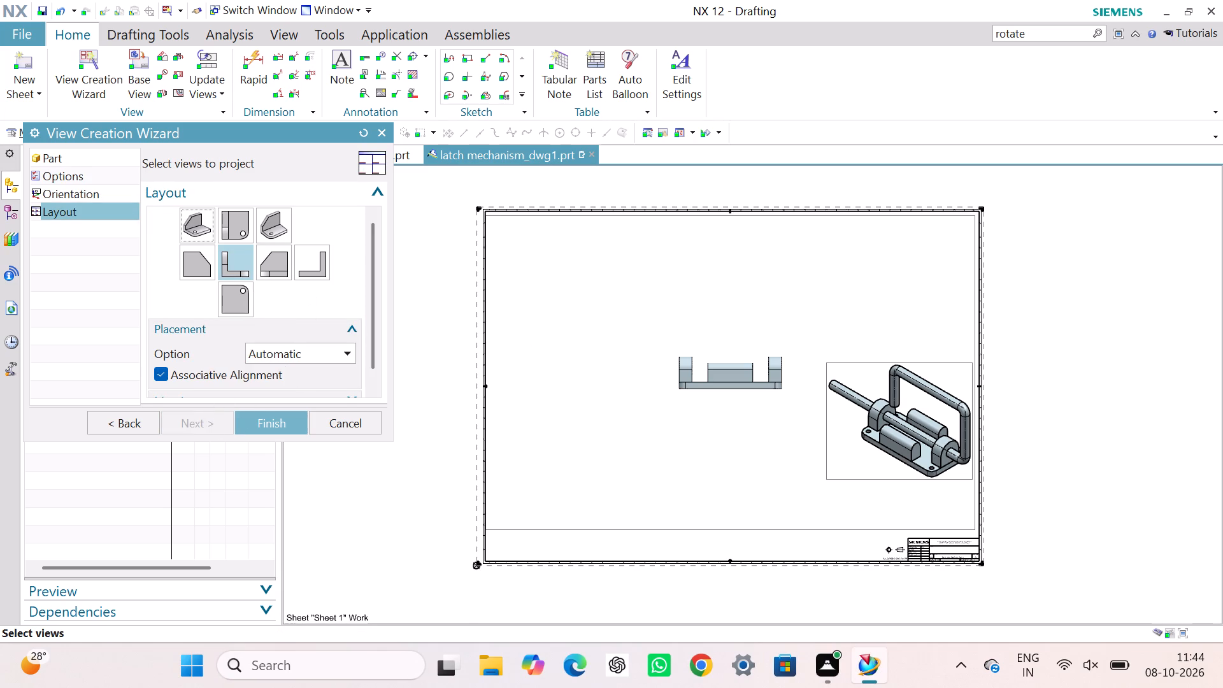
{"action": "left_click_drag", "start_coordinate": [686, 368], "coordinate": [471, 243]}
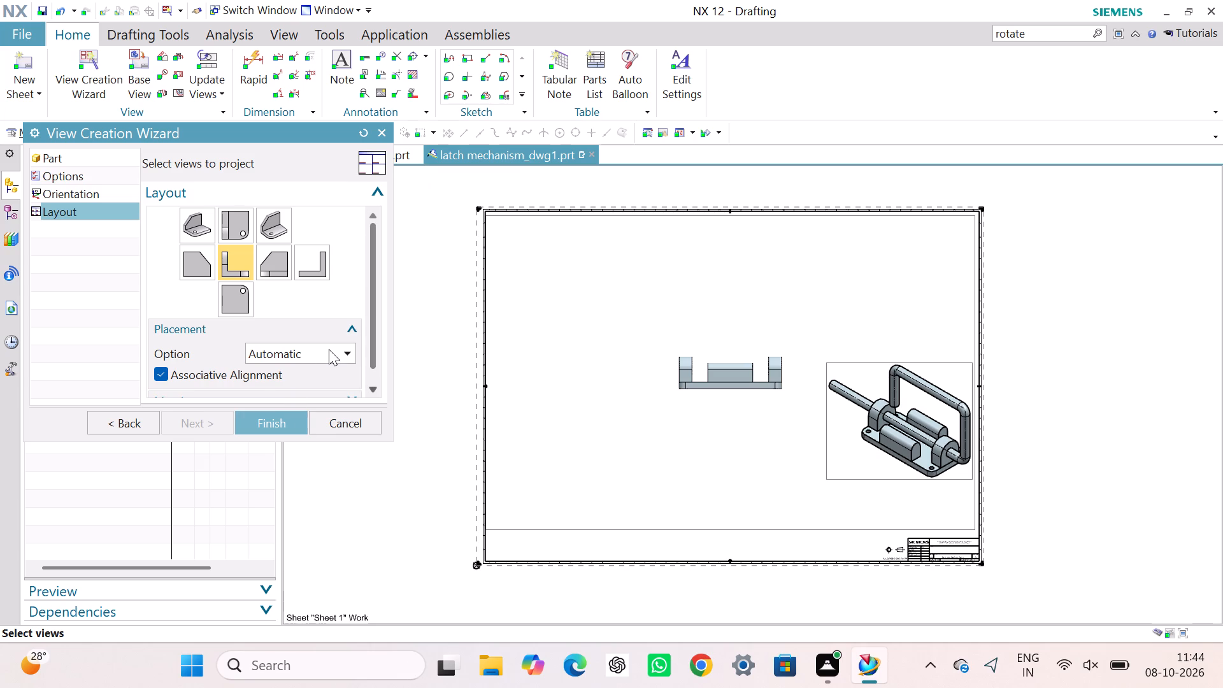
{"action": "left_click", "coordinate": [329, 349]}
{"action": "left_click", "coordinate": [306, 385]}
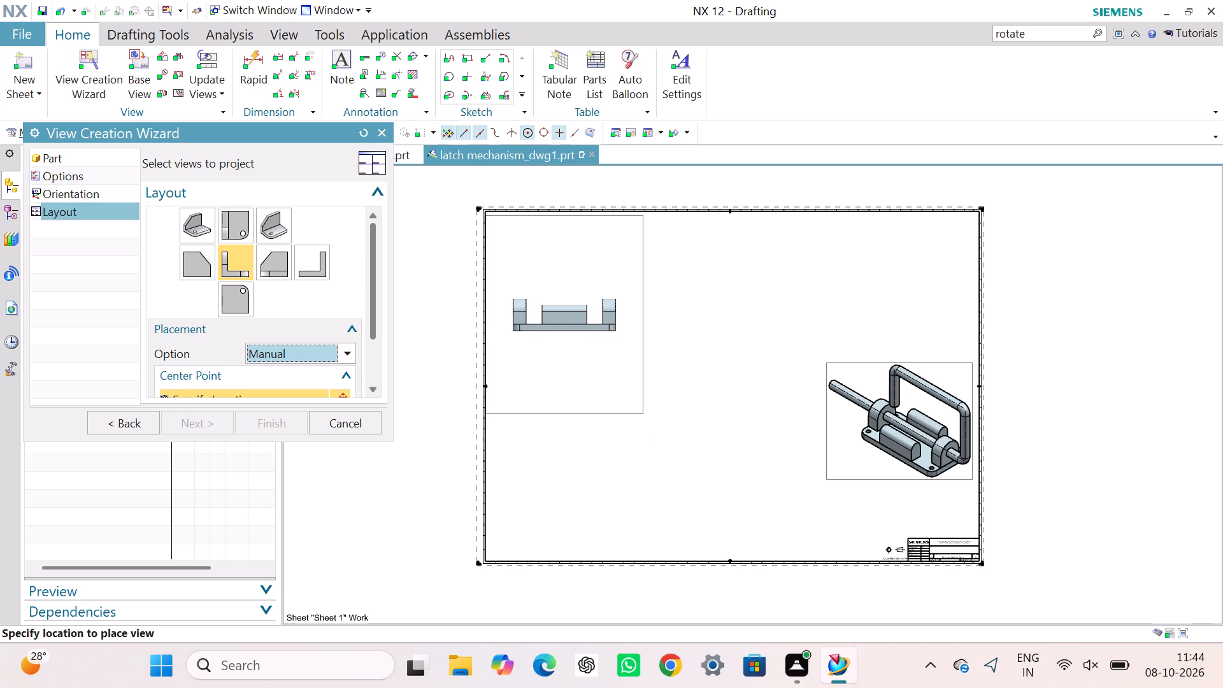
{"action": "left_click", "coordinate": [564, 315]}
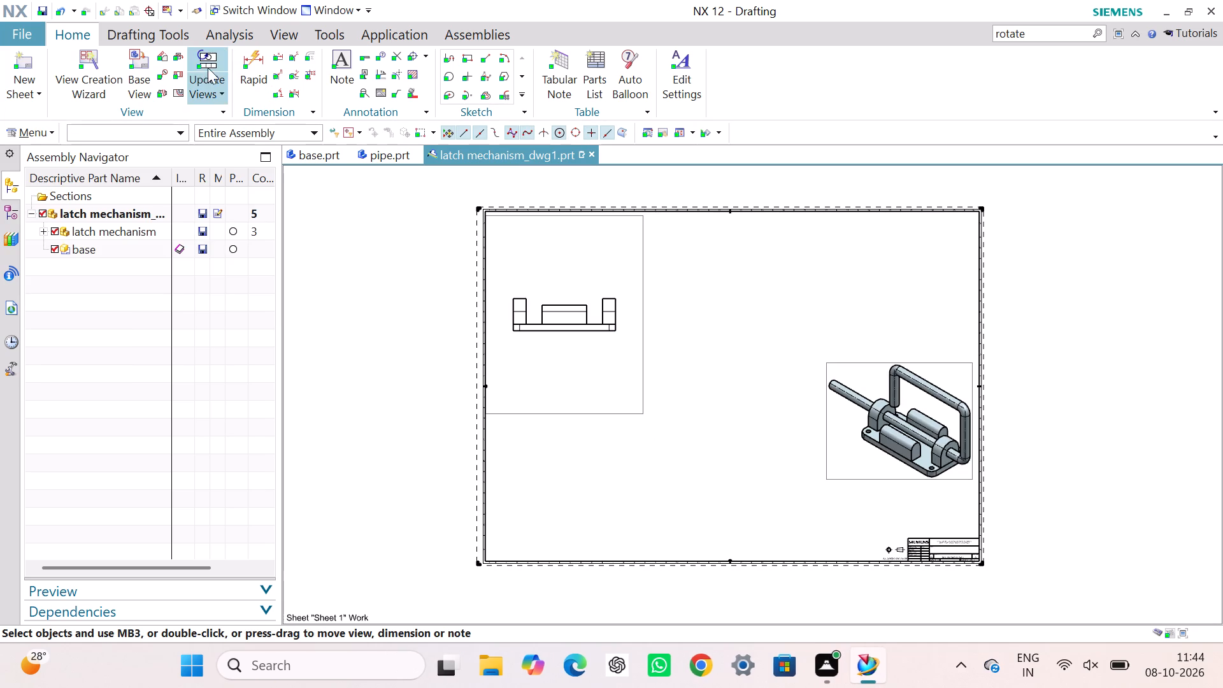
Project two views from the base part's front view: a top view above it and a side view beside it on the right.
{"action": "left_click", "coordinate": [162, 57]}
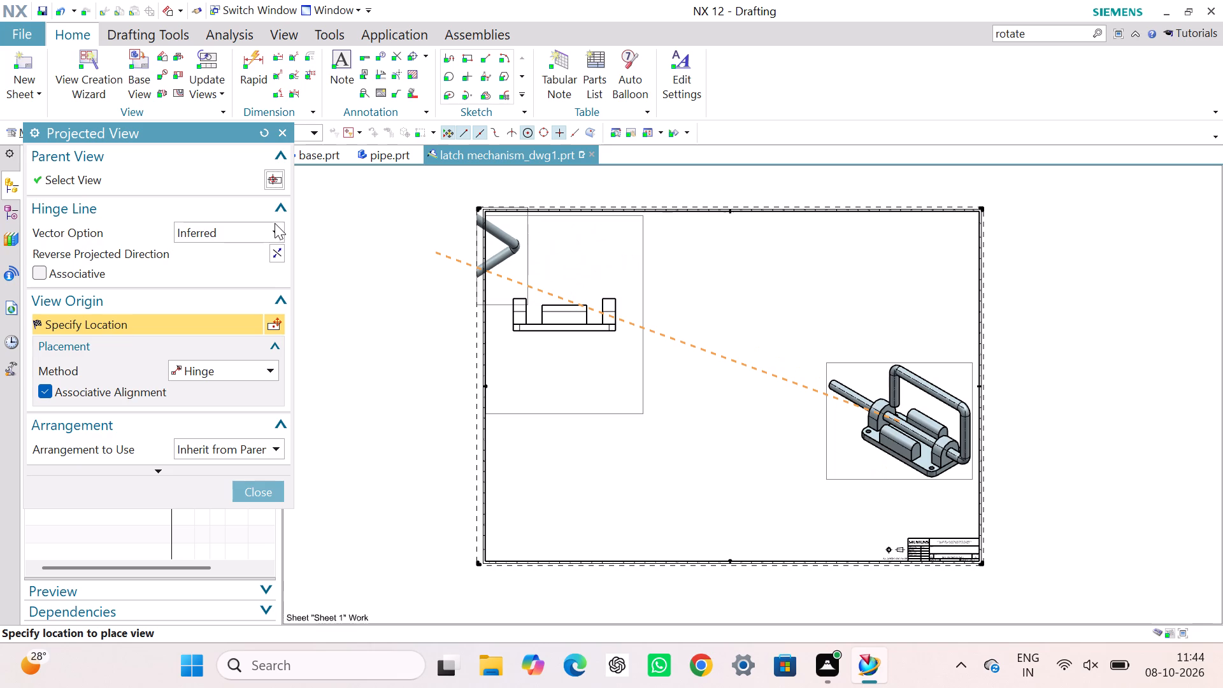
{"action": "left_click", "coordinate": [283, 126]}
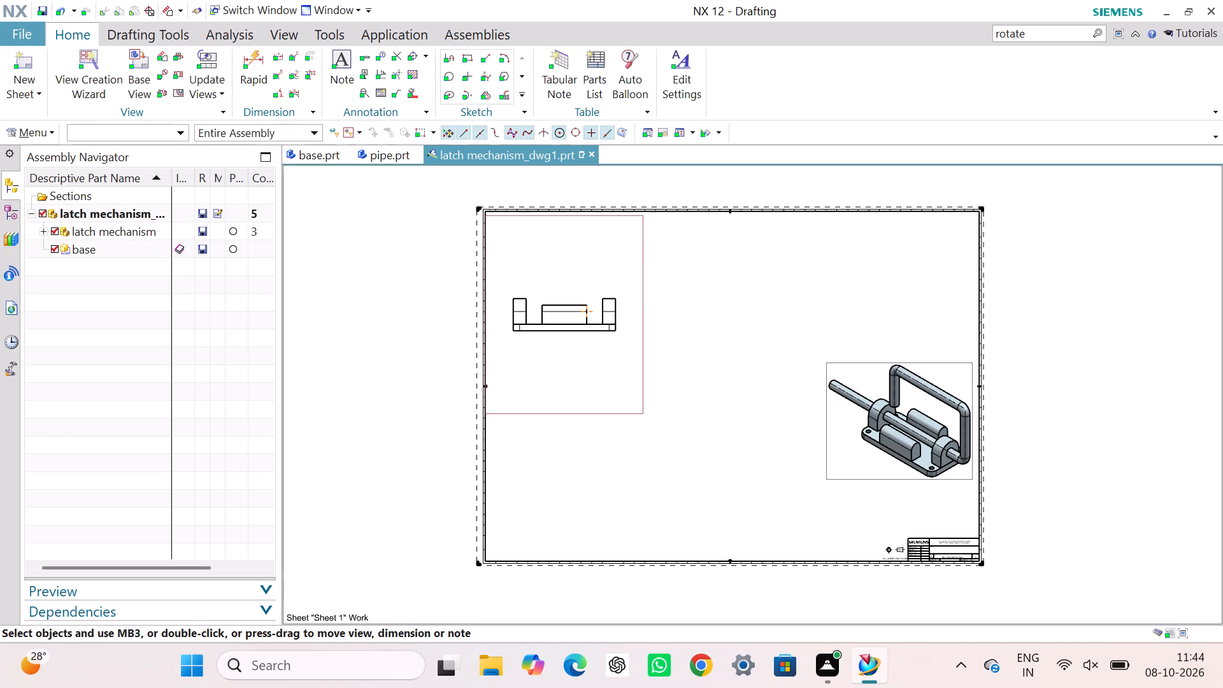
{"action": "left_click", "coordinate": [643, 285]}
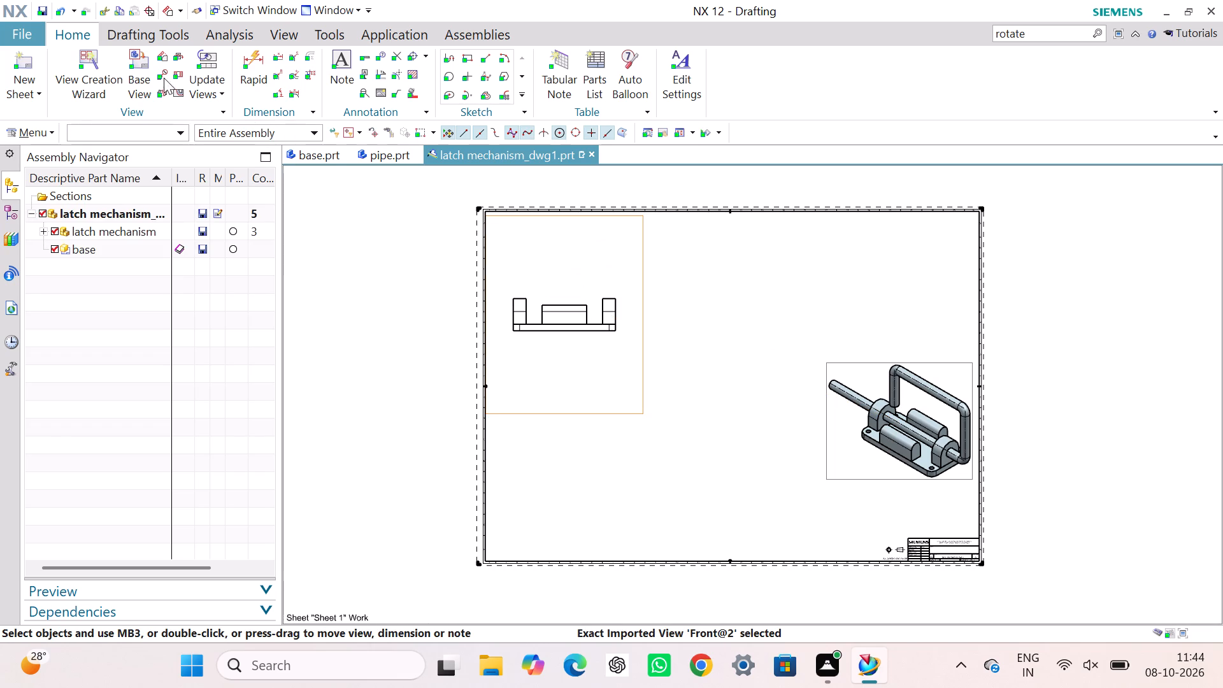
{"action": "left_click", "coordinate": [166, 59]}
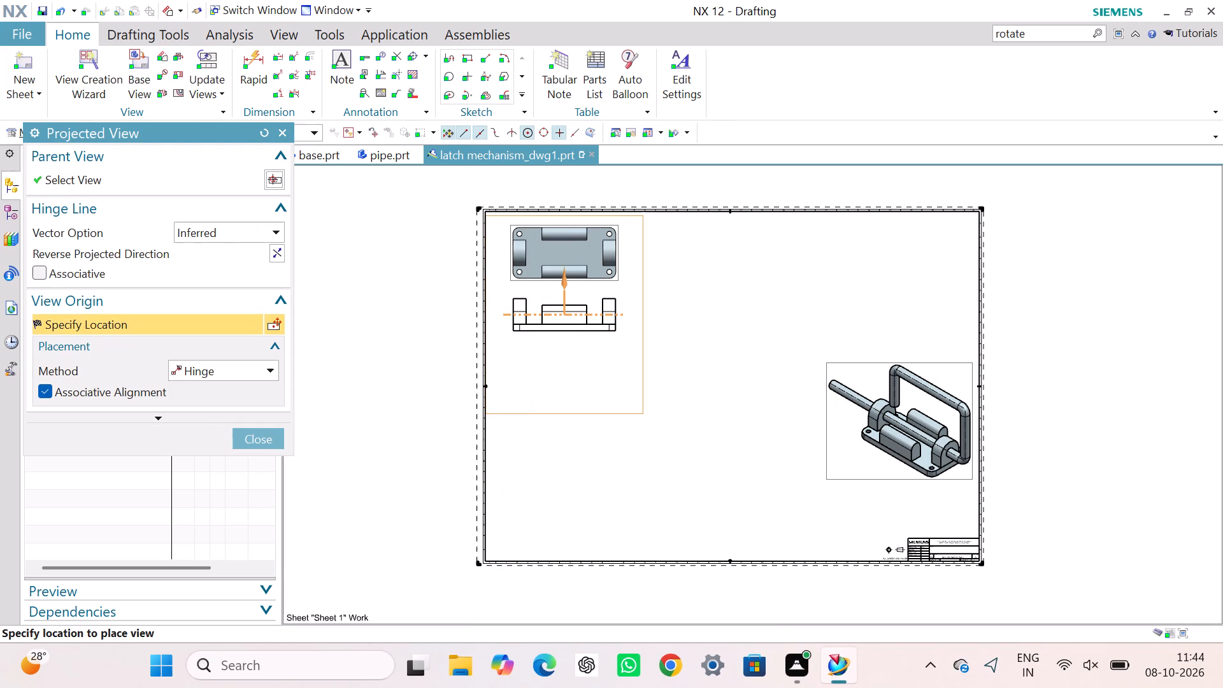
{"action": "left_click", "coordinate": [571, 252]}
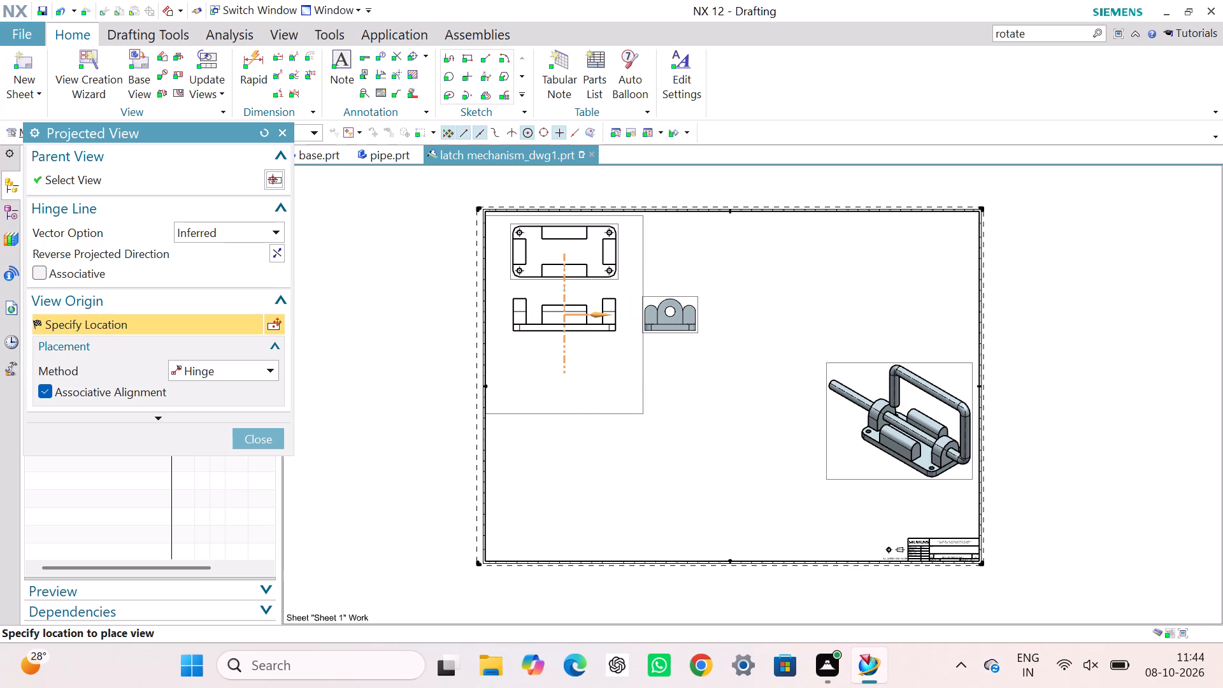
{"action": "left_click", "coordinate": [670, 320]}
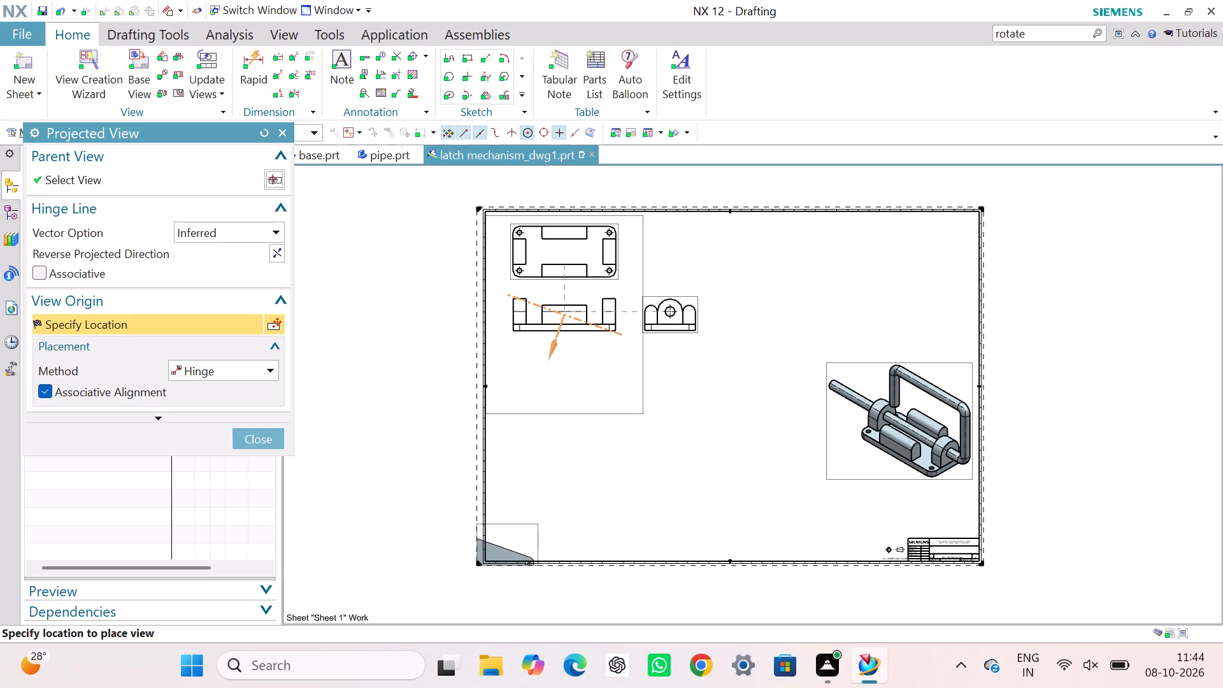
{"action": "left_click", "coordinate": [283, 134]}
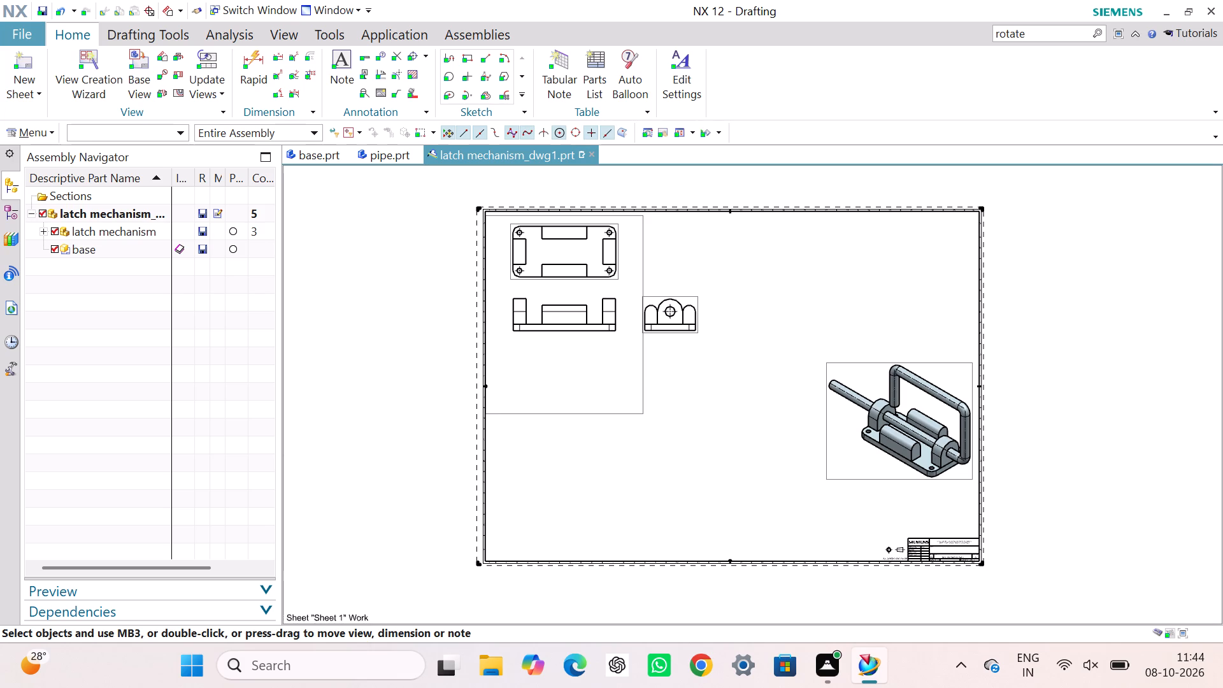
Spread out the base part's views by moving the side view farther right and the front view lower and slightly right.
{"action": "left_click_drag", "start_coordinate": [697, 308], "coordinate": [711, 308]}
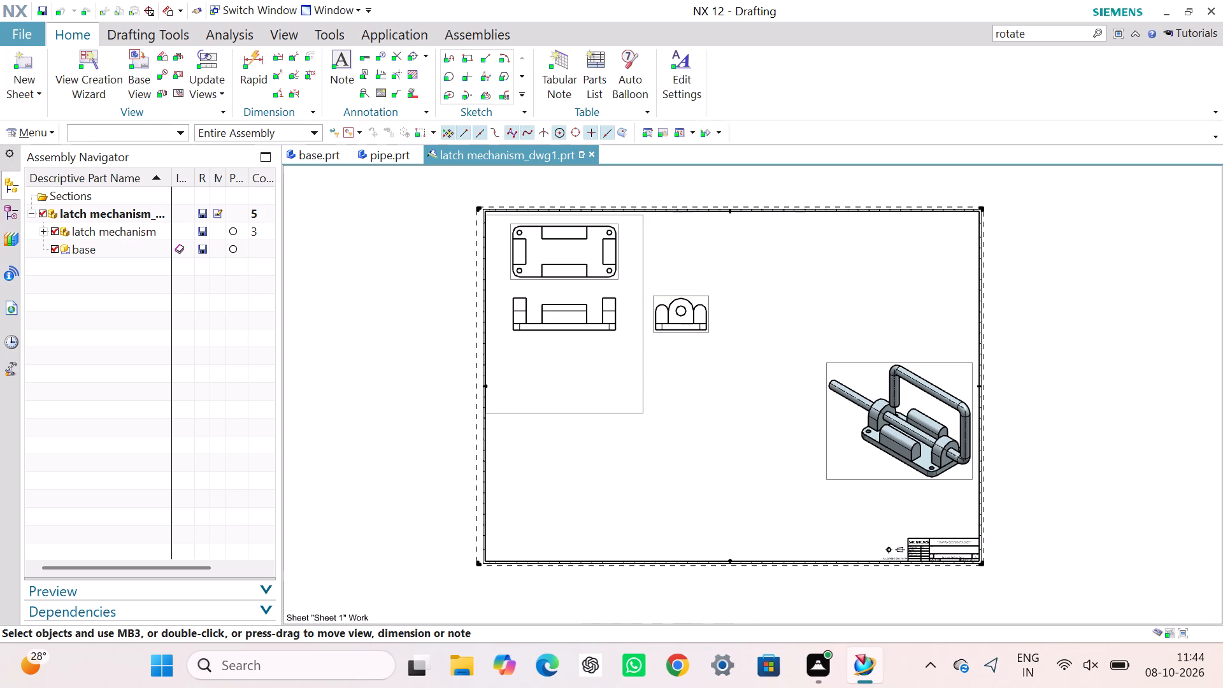
{"action": "left_click_drag", "start_coordinate": [711, 308], "coordinate": [742, 308]}
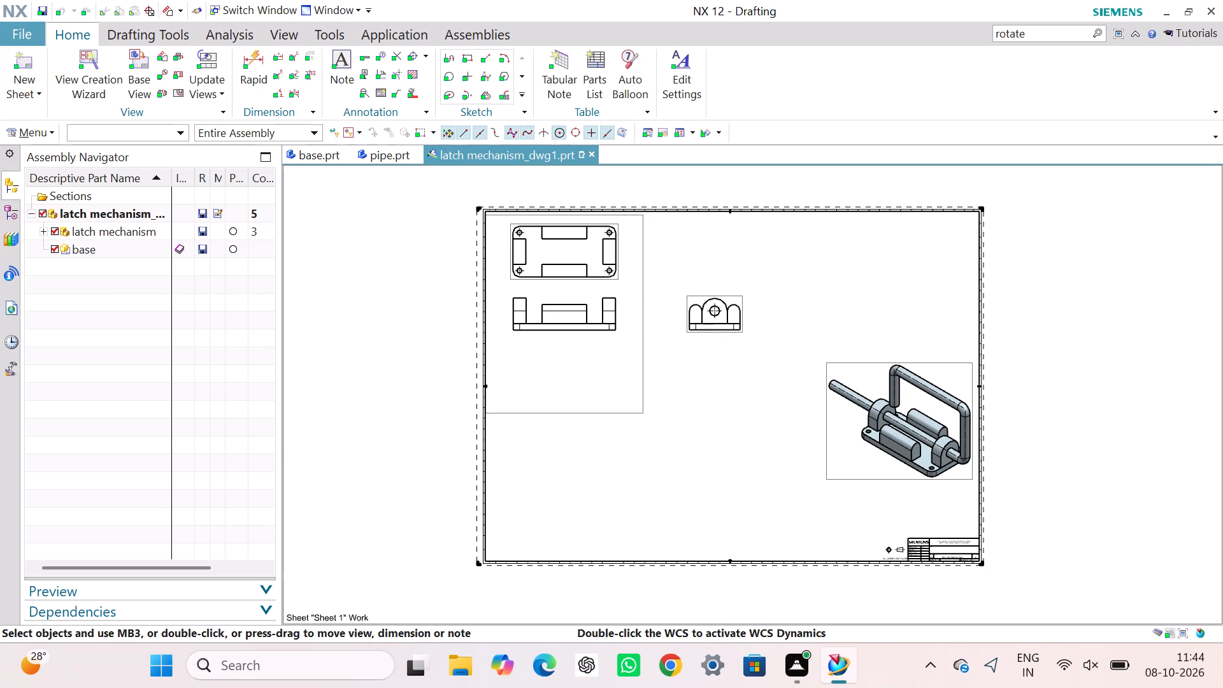
{"action": "left_click_drag", "start_coordinate": [610, 335], "coordinate": [615, 361]}
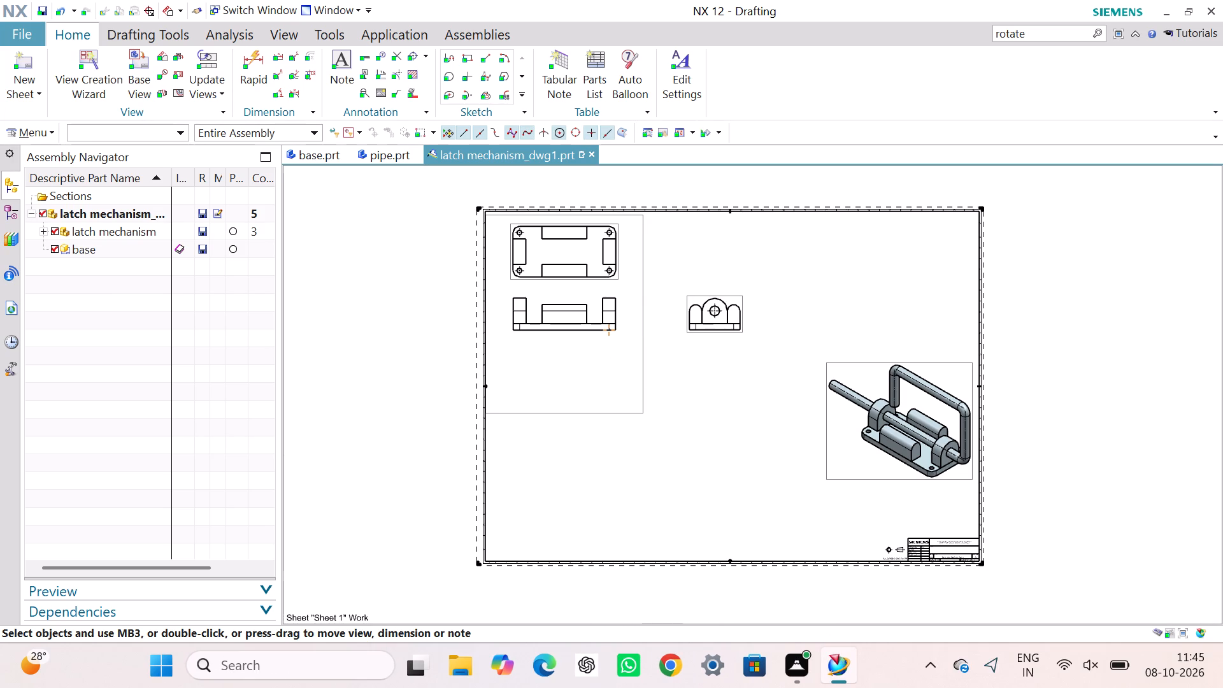
{"action": "left_click_drag", "start_coordinate": [606, 414], "coordinate": [612, 438]}
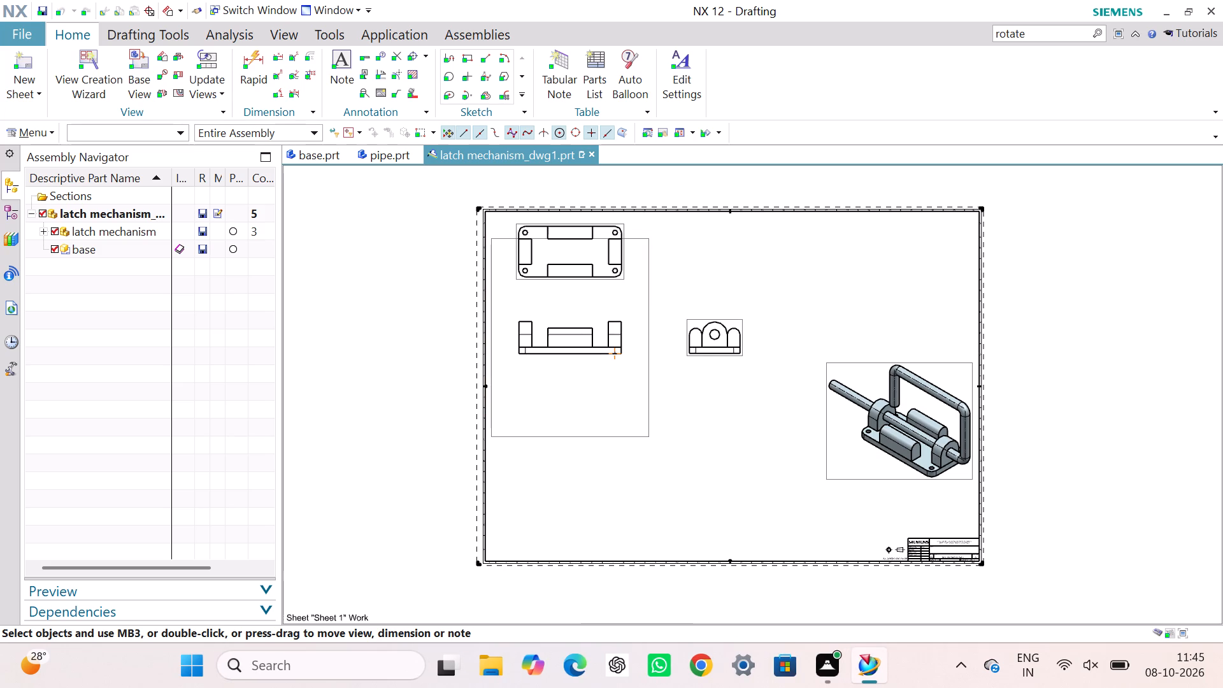
{"action": "left_click_drag", "start_coordinate": [612, 438], "coordinate": [619, 444]}
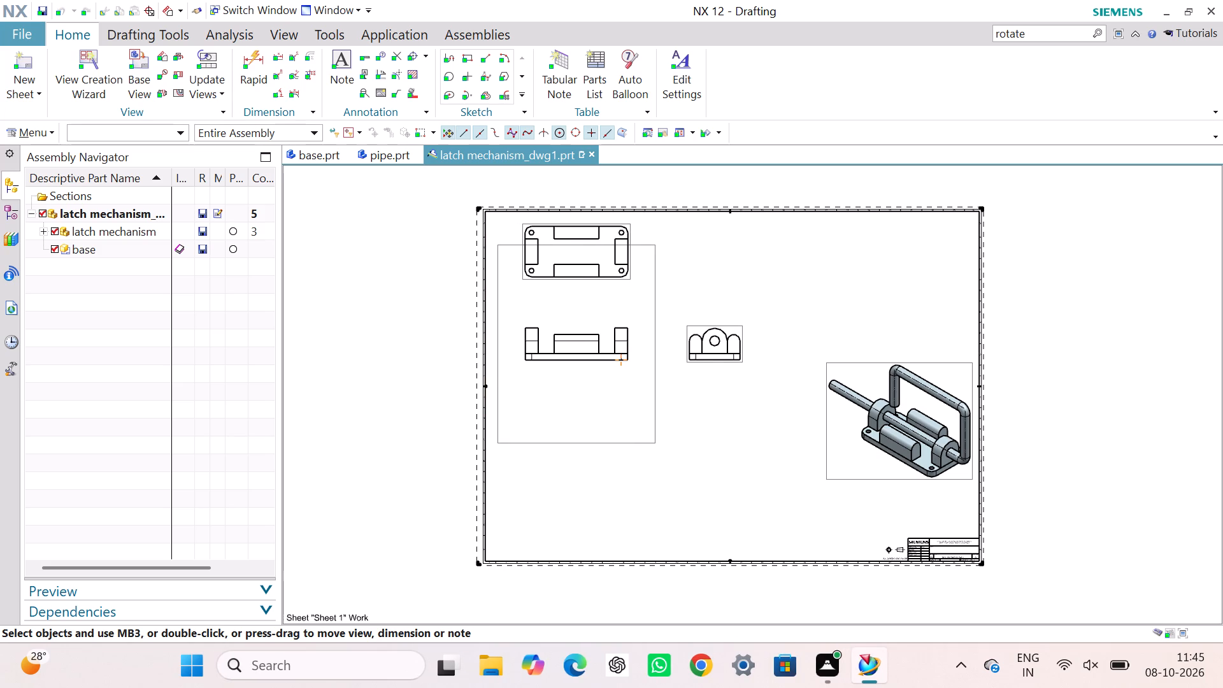
{"action": "left_click_drag", "start_coordinate": [619, 444], "coordinate": [615, 441]}
{"action": "left_click", "coordinate": [437, 414]}
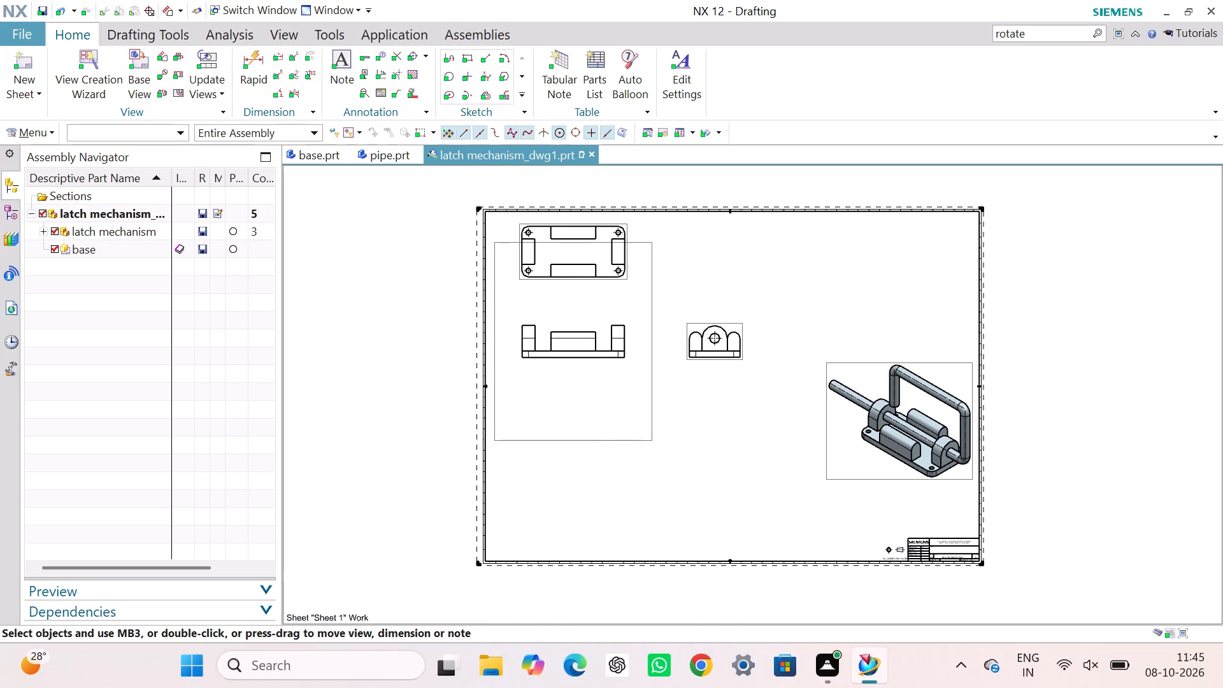
Use Rapid Dimension on the base's front view to dimension the overall length below it and the overall height on its right.
{"action": "left_click", "coordinate": [249, 57]}
{"action": "scroll", "coordinate": [569, 392], "scroll_direction": "up", "scroll_amount": 4}
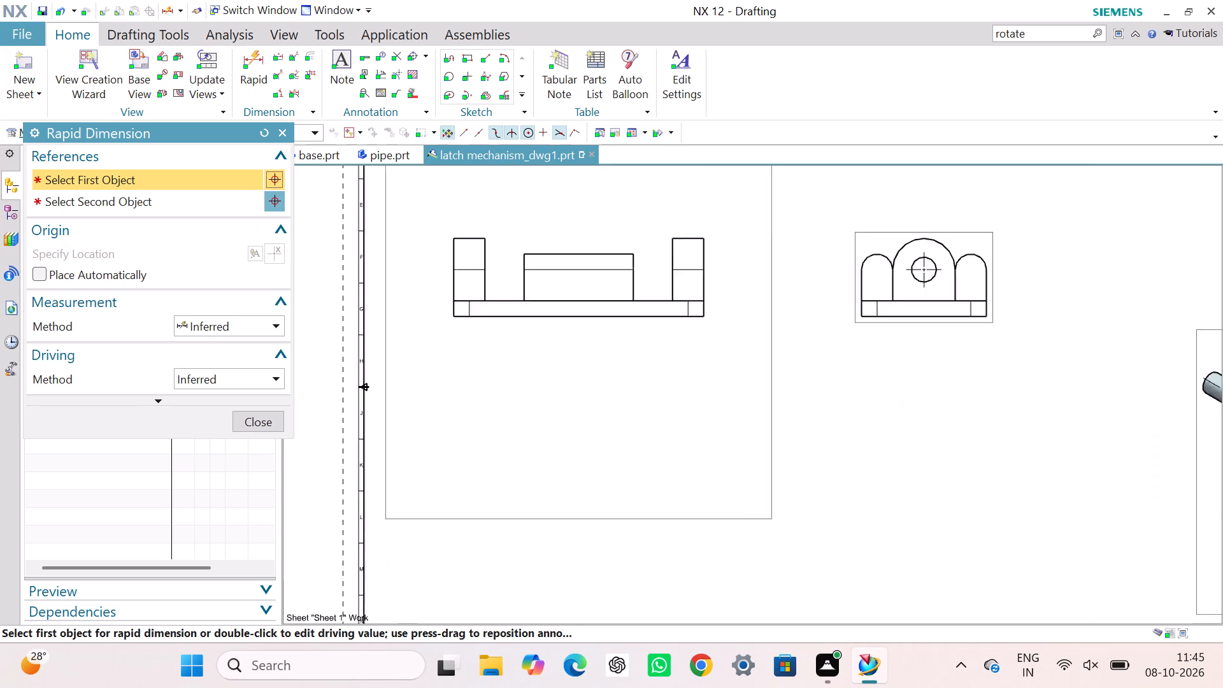
{"action": "scroll", "coordinate": [569, 377], "scroll_direction": "up", "scroll_amount": 1}
{"action": "left_click", "coordinate": [425, 301]}
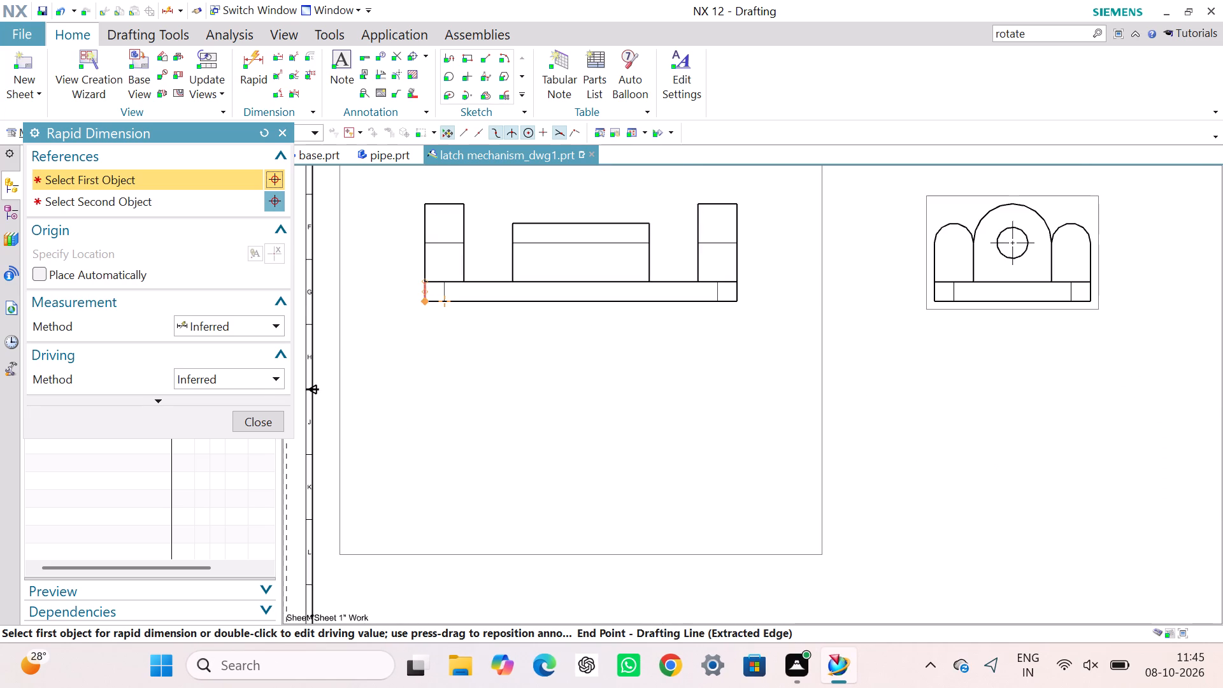
{"action": "left_click", "coordinate": [738, 301]}
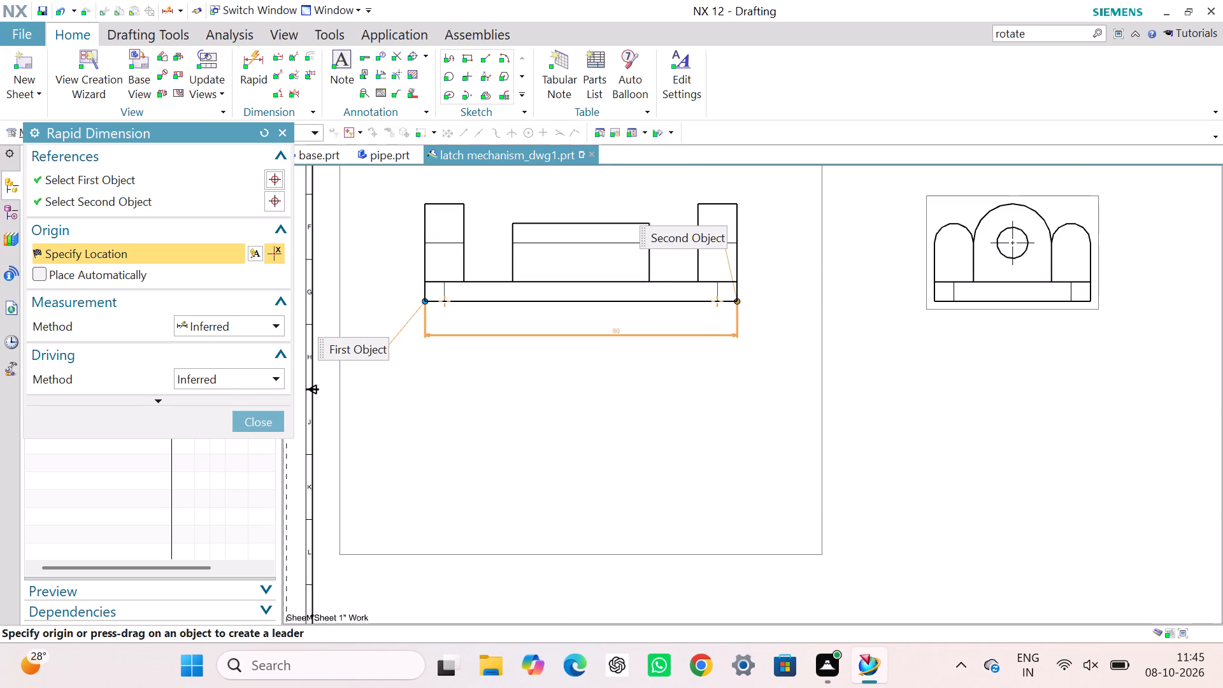
{"action": "left_click", "coordinate": [616, 331]}
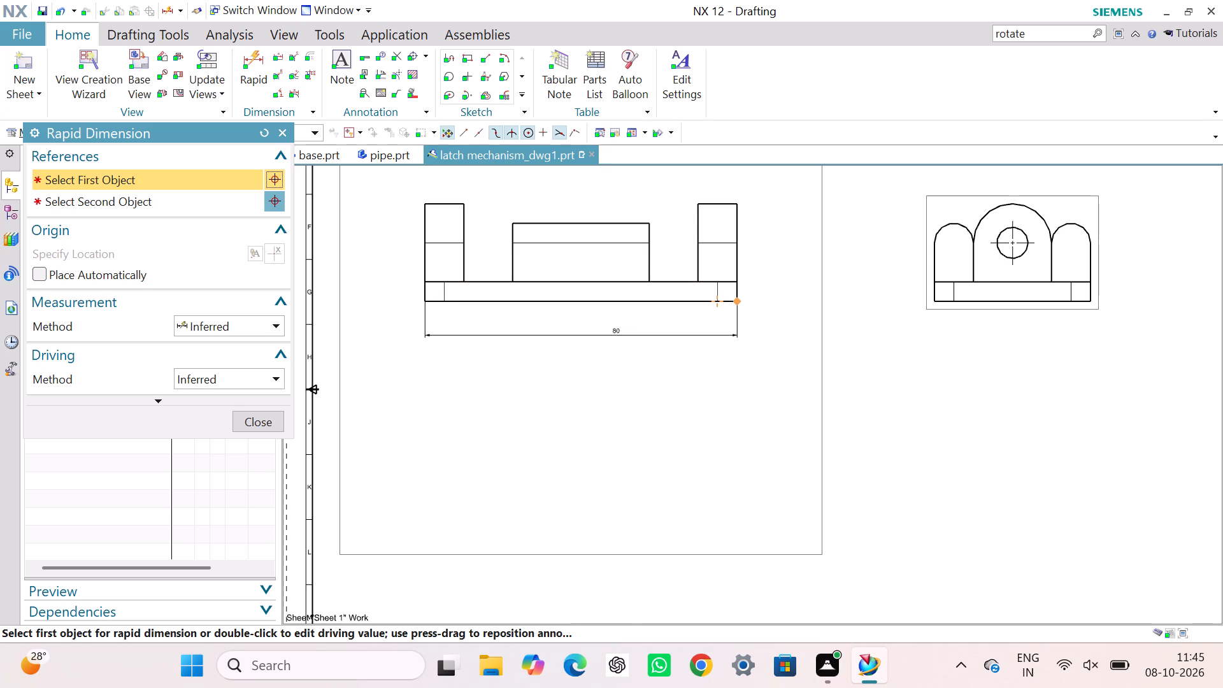
{"action": "left_click", "coordinate": [738, 303]}
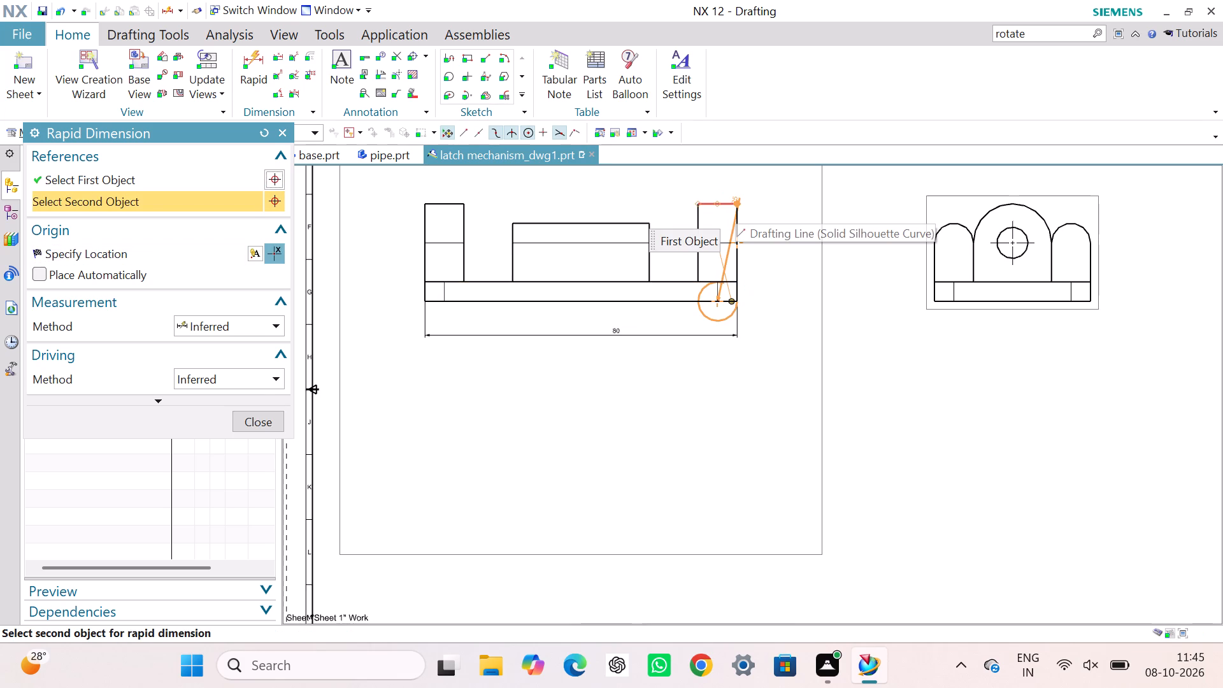
{"action": "left_click", "coordinate": [735, 202]}
{"action": "left_click", "coordinate": [771, 235]}
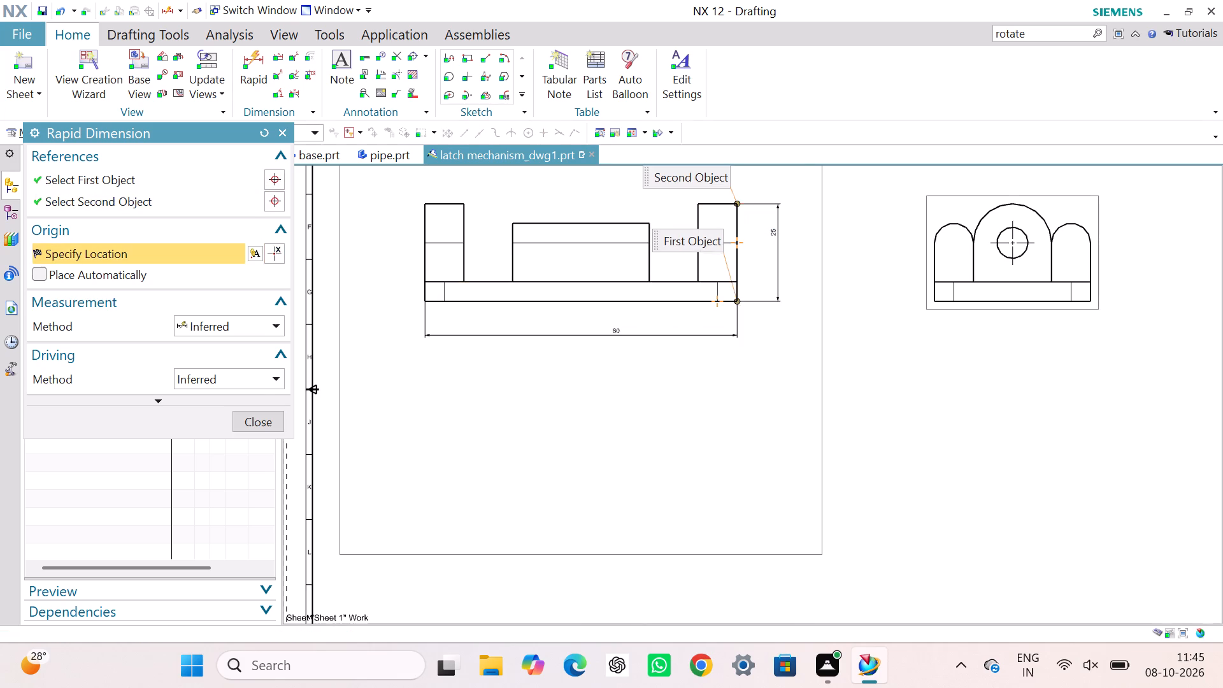
Dimension the middle block's height above the plate in the front view, placing it on the view's left side.
{"action": "left_click", "coordinate": [513, 225]}
{"action": "left_click", "coordinate": [515, 280]}
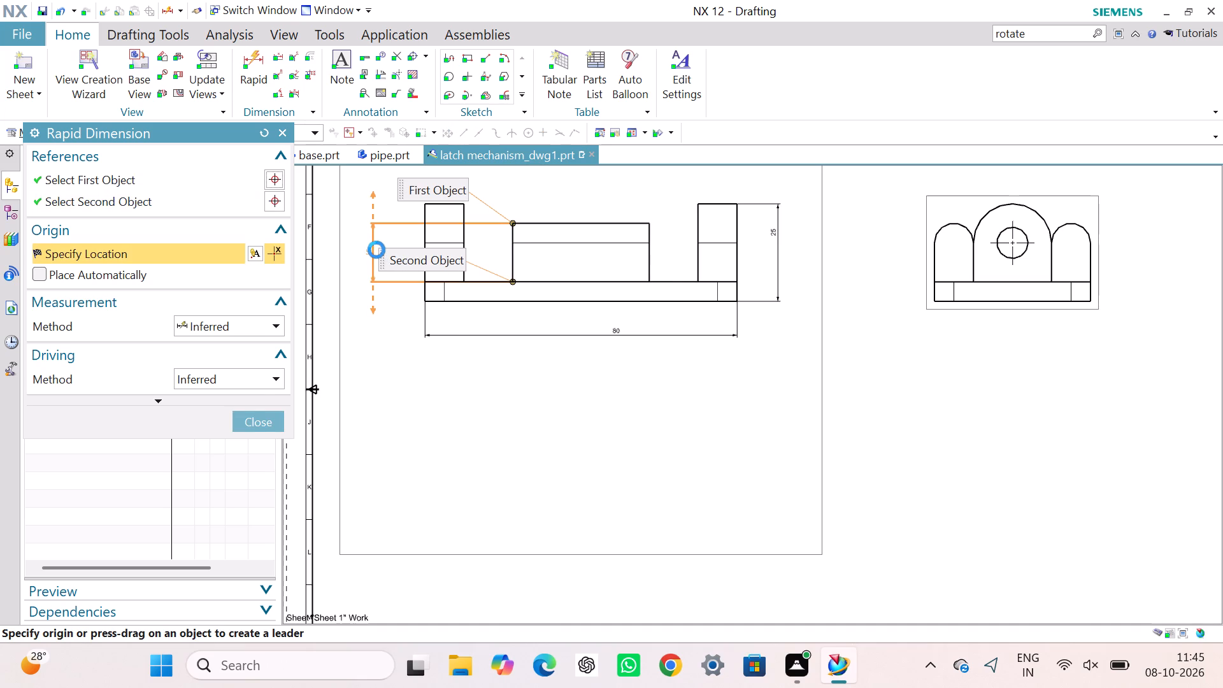
{"action": "left_click", "coordinate": [380, 249]}
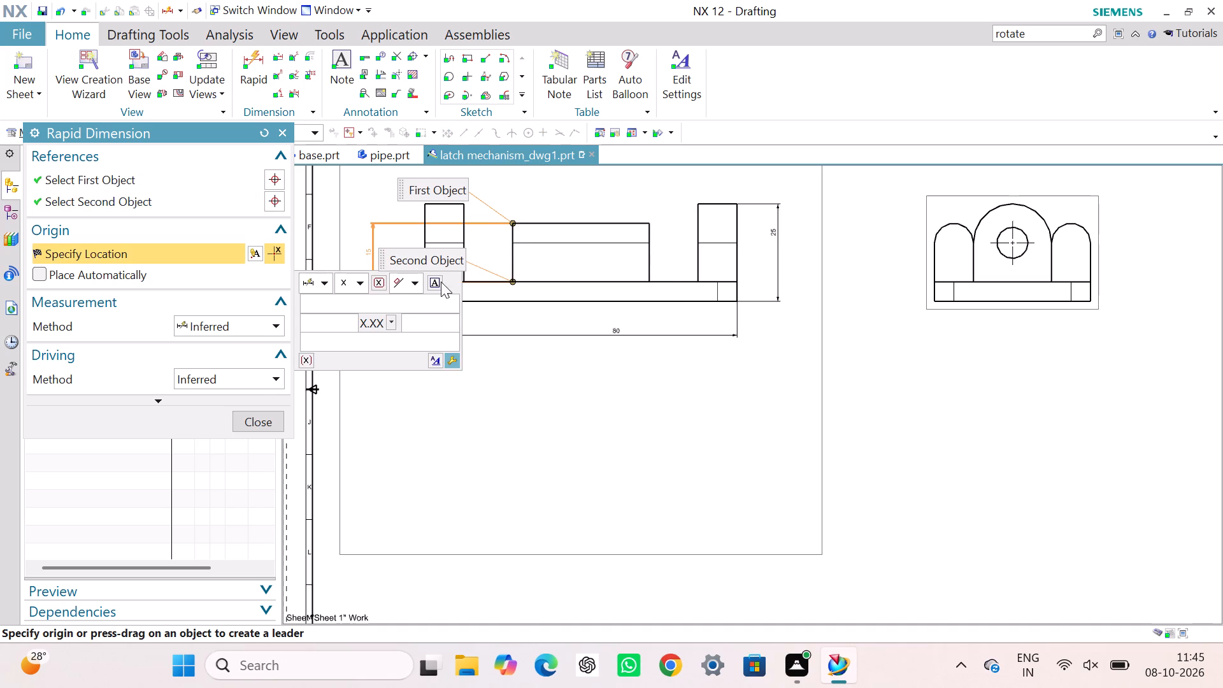
{"action": "left_click", "coordinate": [371, 239]}
Dimension the length of the lower block in the base's top view, placing the dimension just below the plate edge.
{"action": "scroll", "coordinate": [485, 322], "scroll_direction": "up", "scroll_amount": 3}
{"action": "scroll", "coordinate": [486, 319], "scroll_direction": "down", "scroll_amount": 2}
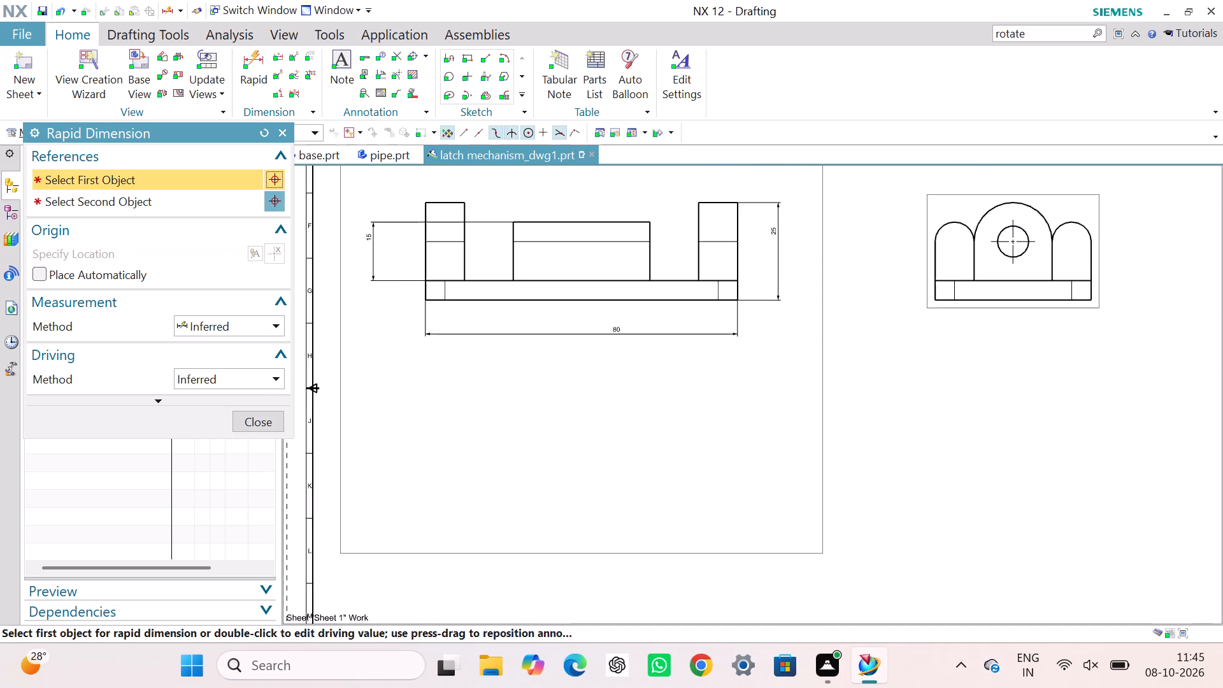
{"action": "scroll", "coordinate": [486, 319], "scroll_direction": "down", "scroll_amount": 4}
{"action": "scroll", "coordinate": [506, 241], "scroll_direction": "down", "scroll_amount": 2}
{"action": "middle_click_drag", "start_coordinate": [506, 241], "coordinate": [506, 243]}
{"action": "right_click_drag", "start_coordinate": [506, 240], "coordinate": [506, 243]}
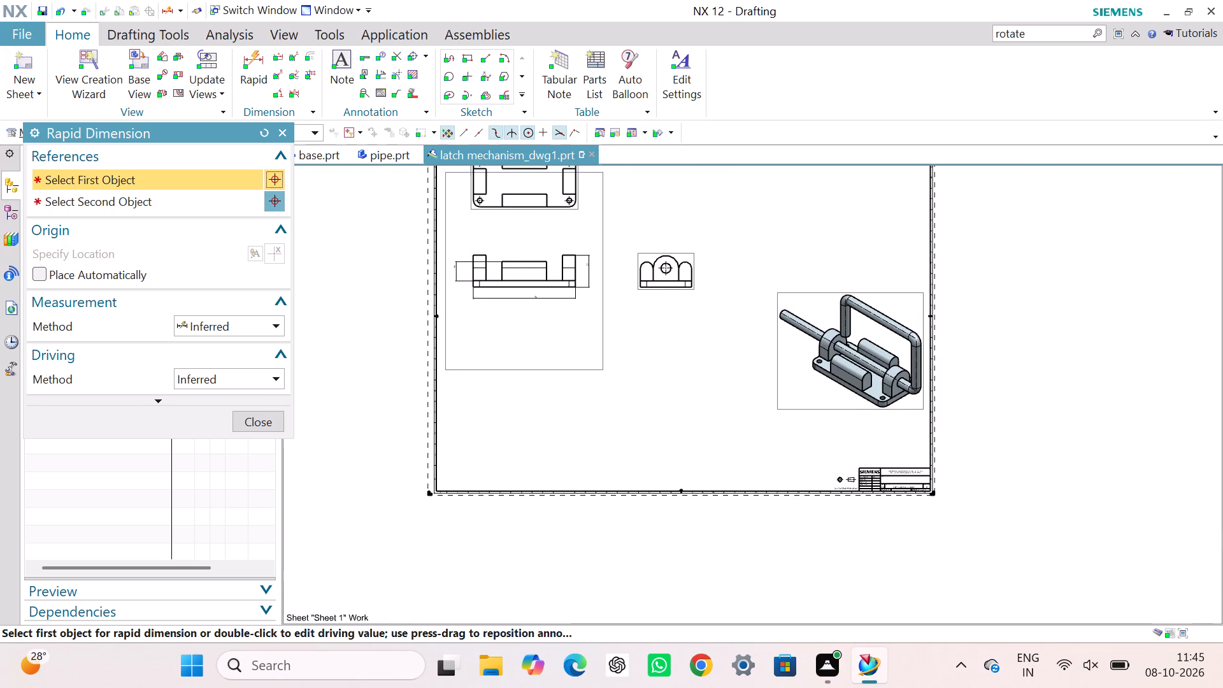
{"action": "right_click_drag", "start_coordinate": [506, 243], "coordinate": [506, 381]}
{"action": "middle_click_drag", "start_coordinate": [506, 243], "coordinate": [506, 381]}
{"action": "scroll", "coordinate": [506, 381], "scroll_direction": "up", "scroll_amount": 5}
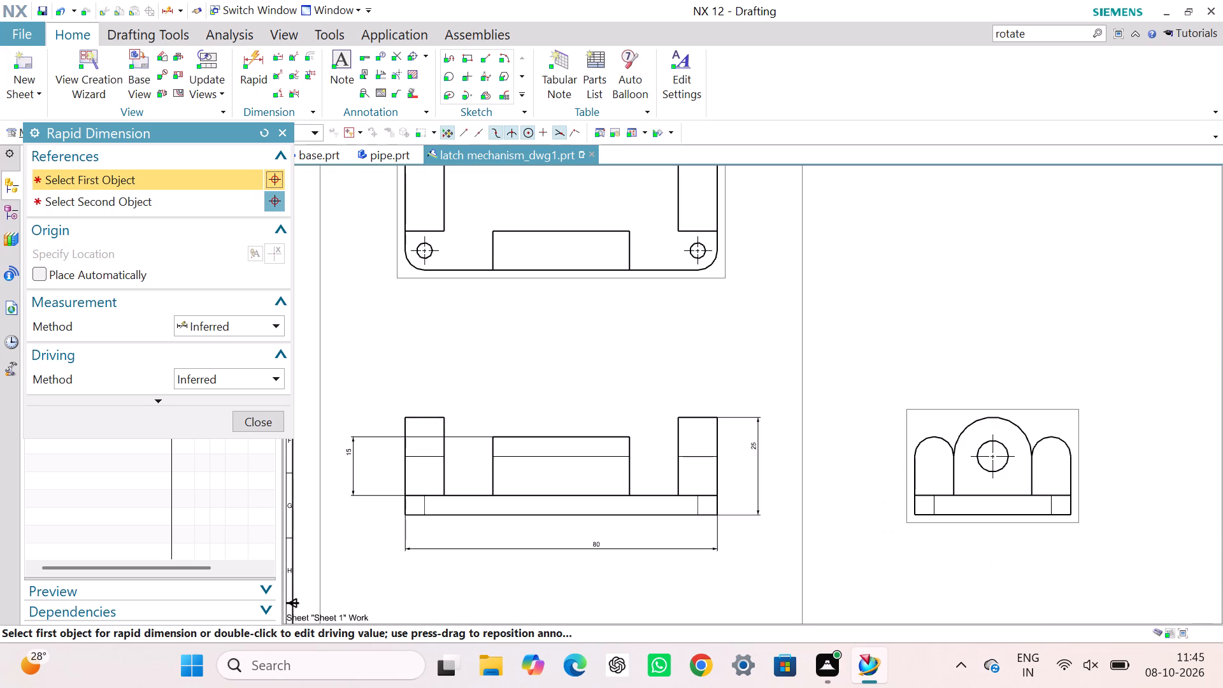
{"action": "left_click", "coordinate": [490, 269]}
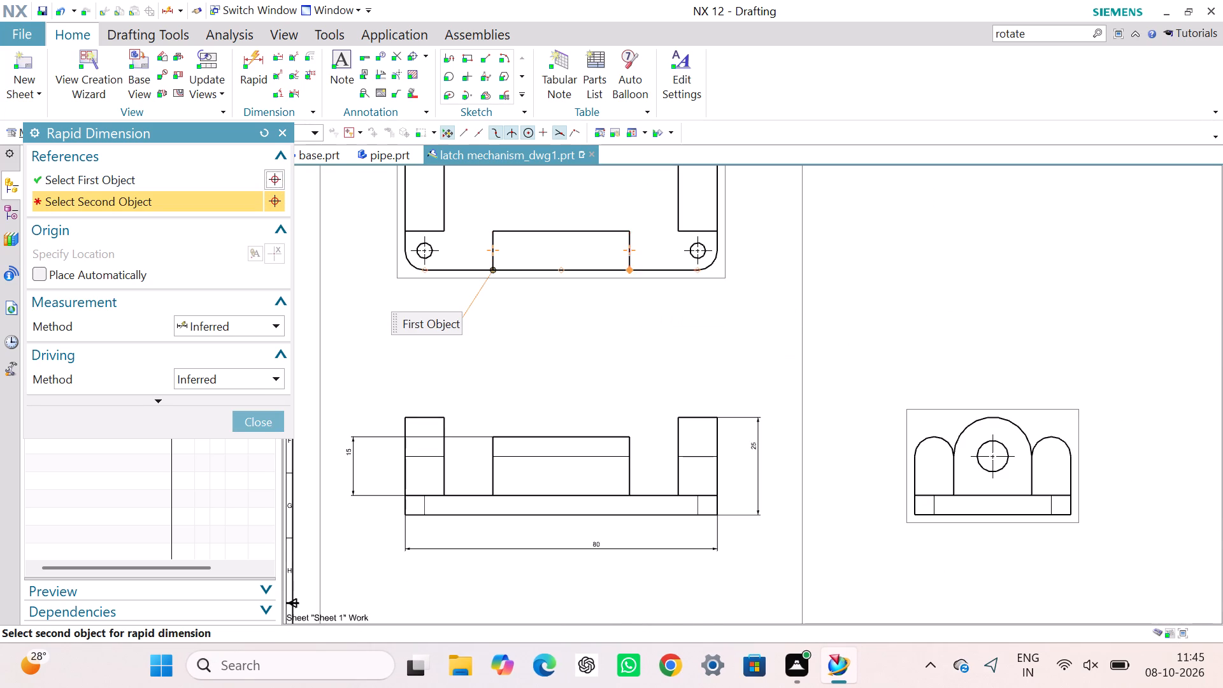
{"action": "left_click", "coordinate": [631, 268]}
{"action": "left_click", "coordinate": [568, 290]}
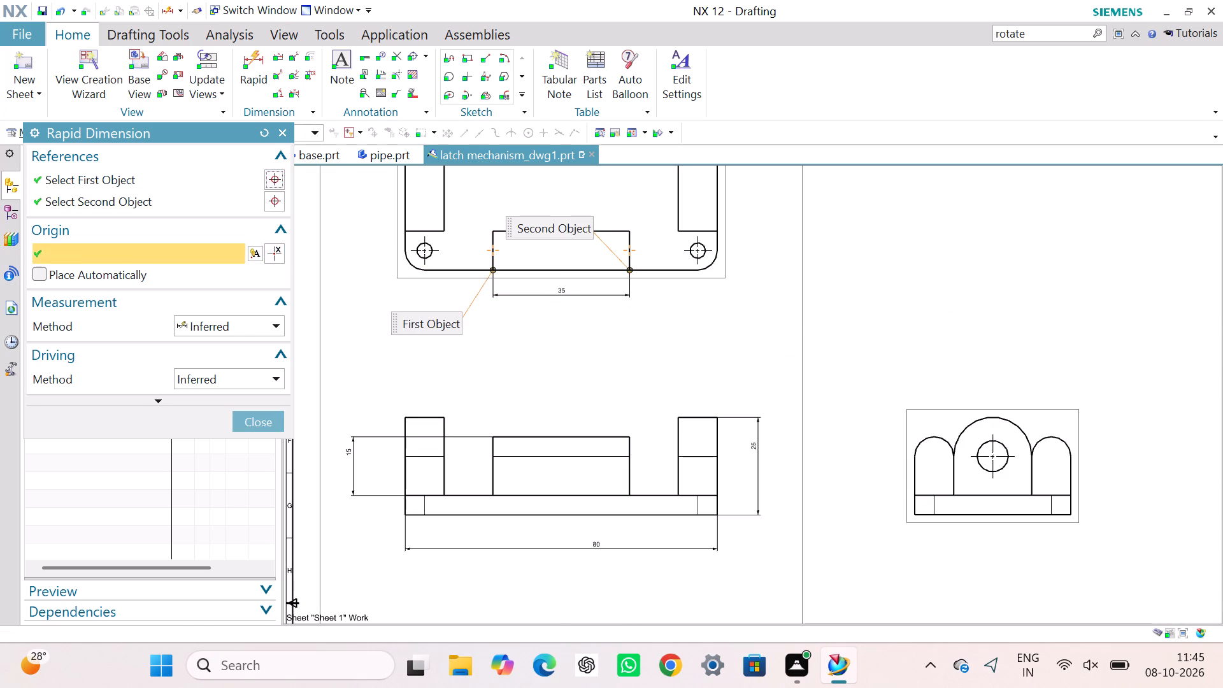
Dimension the plate's overall width between its two long edges in the top view, placing it on the right side.
{"action": "left_click", "coordinate": [655, 268]}
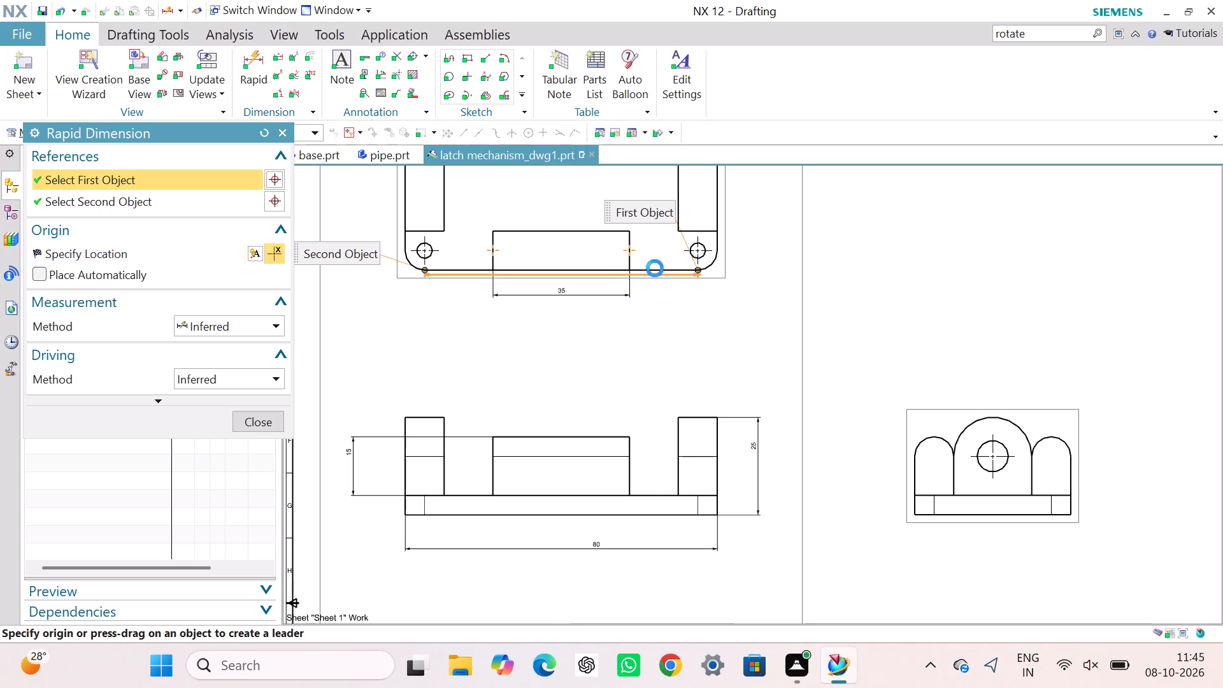
{"action": "middle_click_drag", "start_coordinate": [655, 269], "coordinate": [661, 413]}
{"action": "right_click_drag", "start_coordinate": [655, 269], "coordinate": [661, 413]}
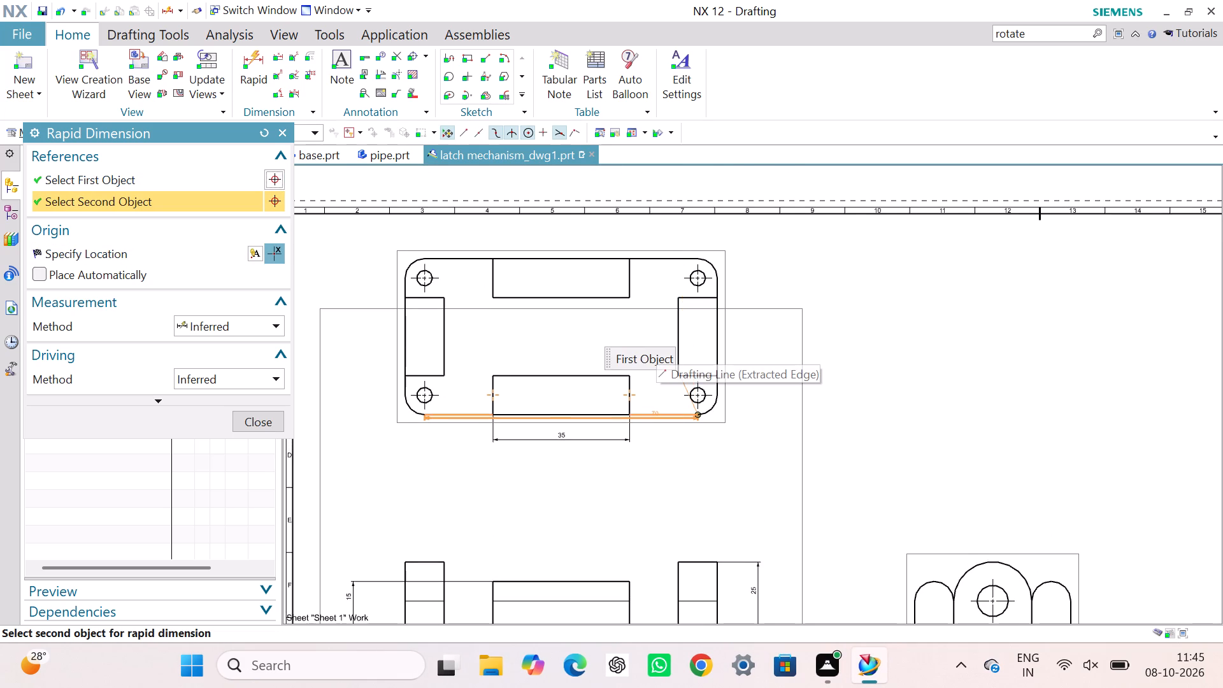
{"action": "left_click", "coordinate": [652, 259]}
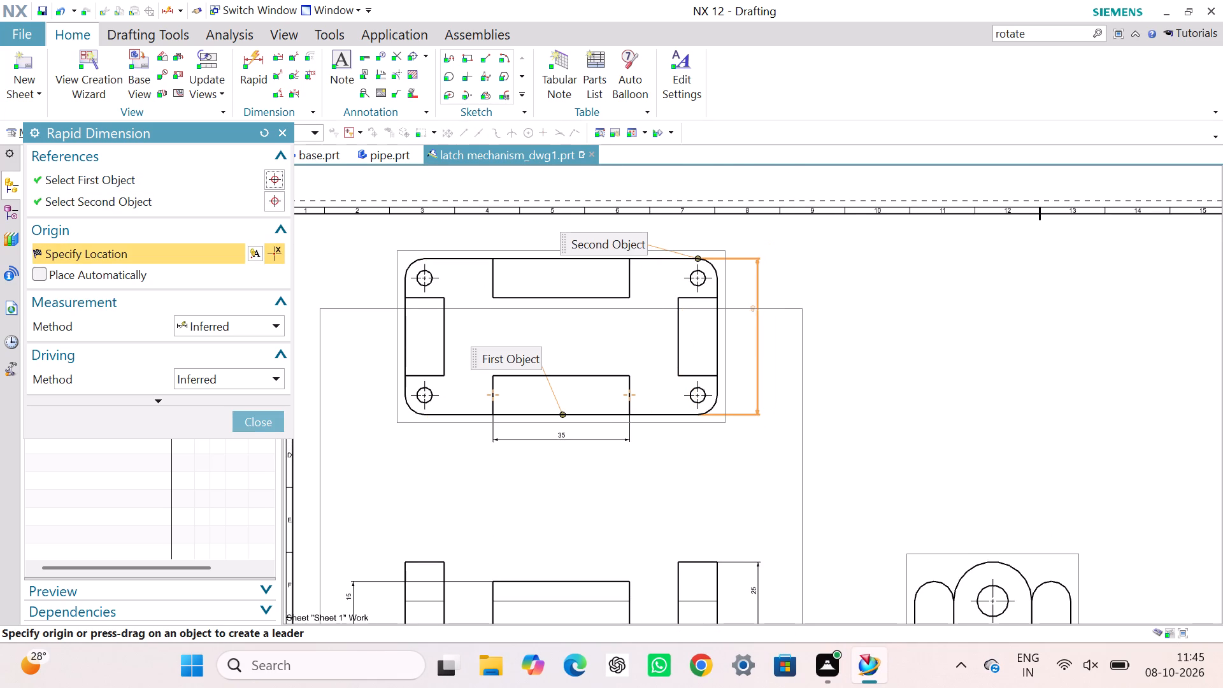
{"action": "left_click", "coordinate": [748, 314]}
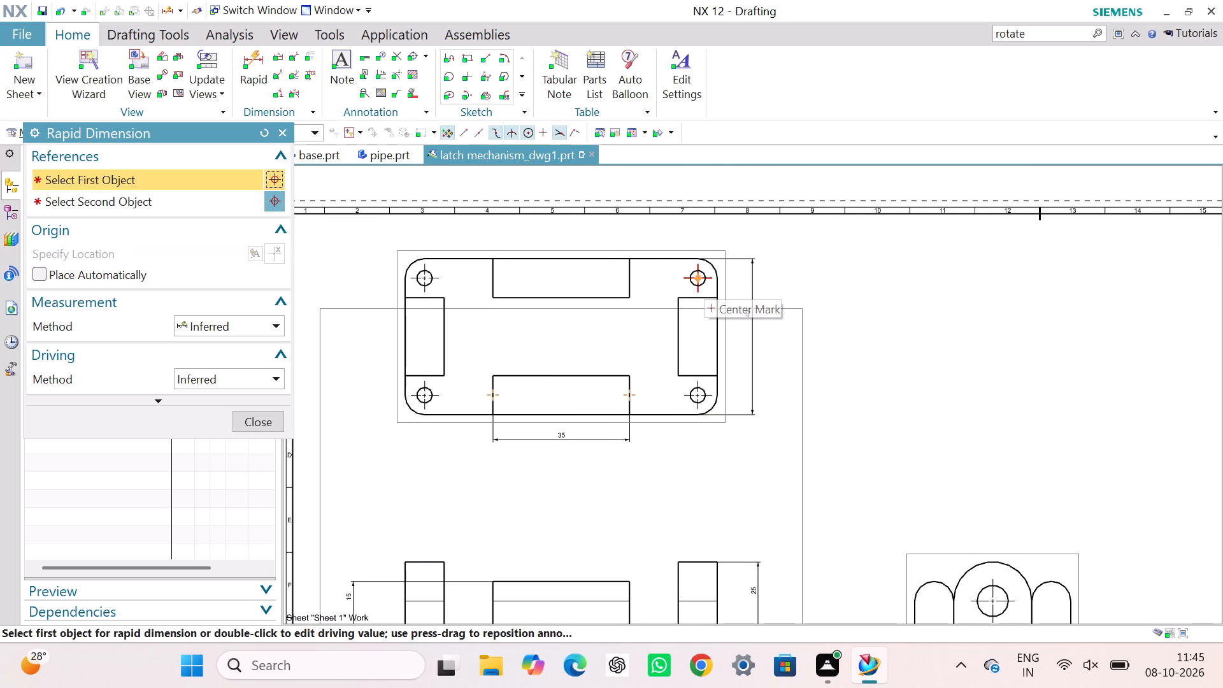
Add a diameter dimension to the upper-right corner hole in the base's top view.
{"action": "scroll", "coordinate": [704, 280], "scroll_direction": "up", "scroll_amount": 6}
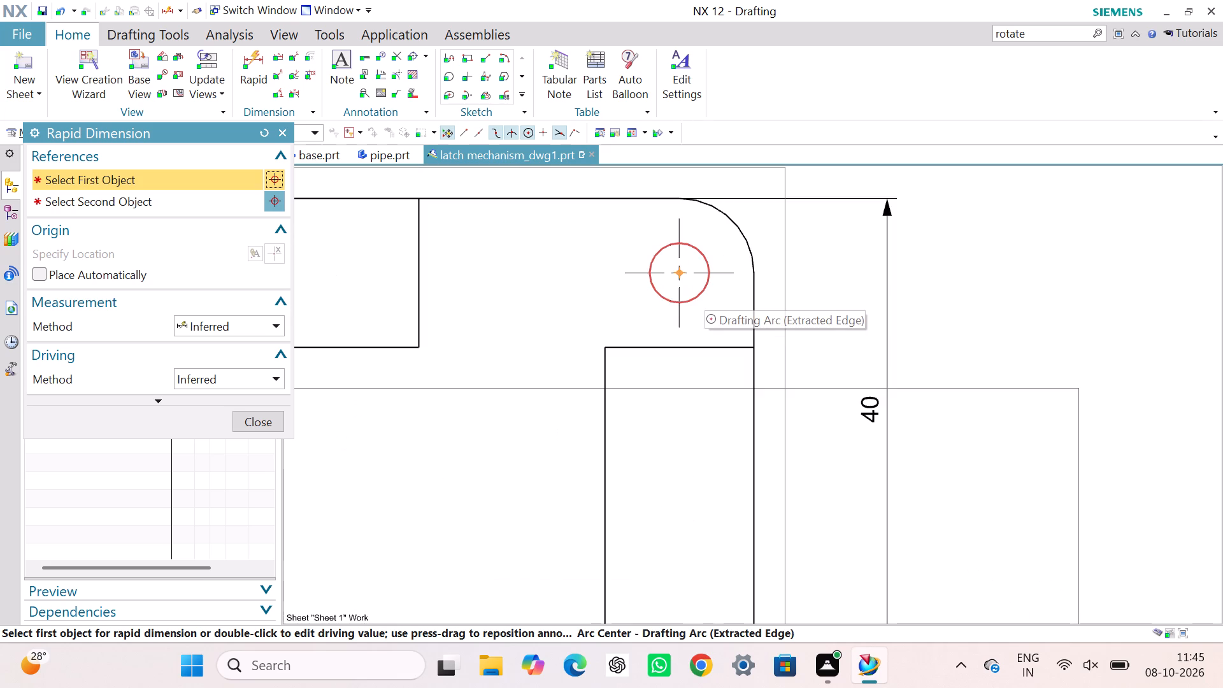
{"action": "left_click", "coordinate": [704, 289]}
{"action": "left_click", "coordinate": [808, 248]}
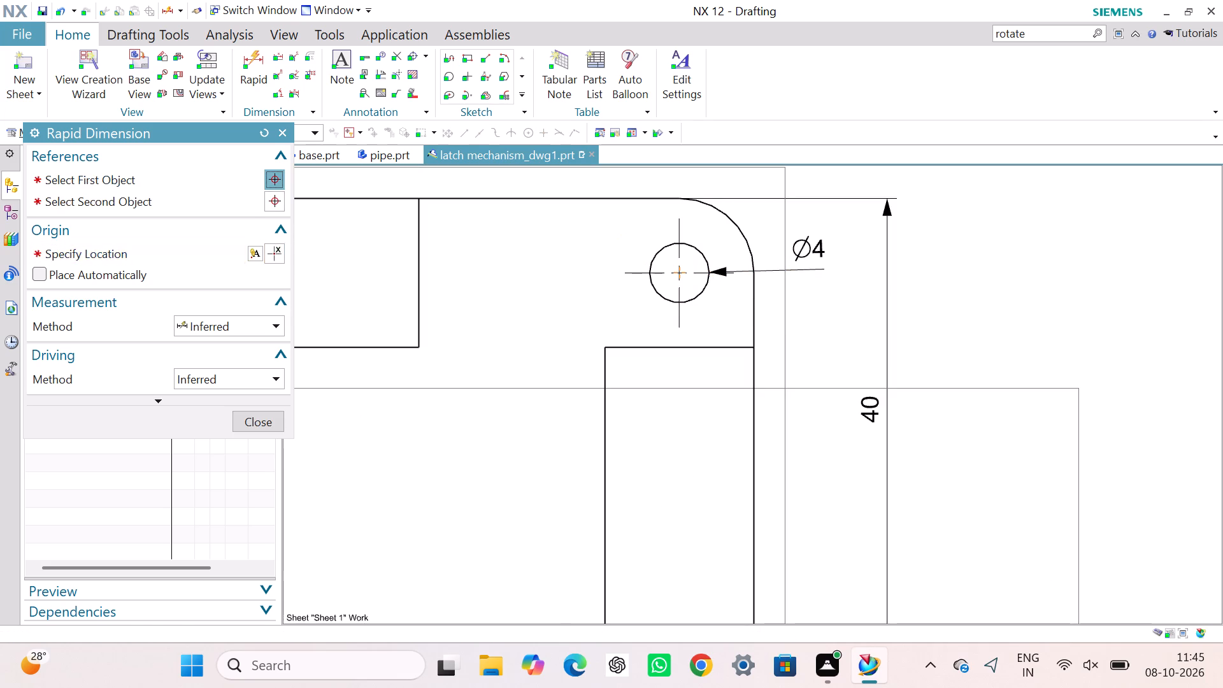
Dimension the vertical distances from the two right-hand hole centres to the right block's nearest horizontal edges, placing both outside the plate.
{"action": "scroll", "coordinate": [648, 382], "scroll_direction": "down", "scroll_amount": 1}
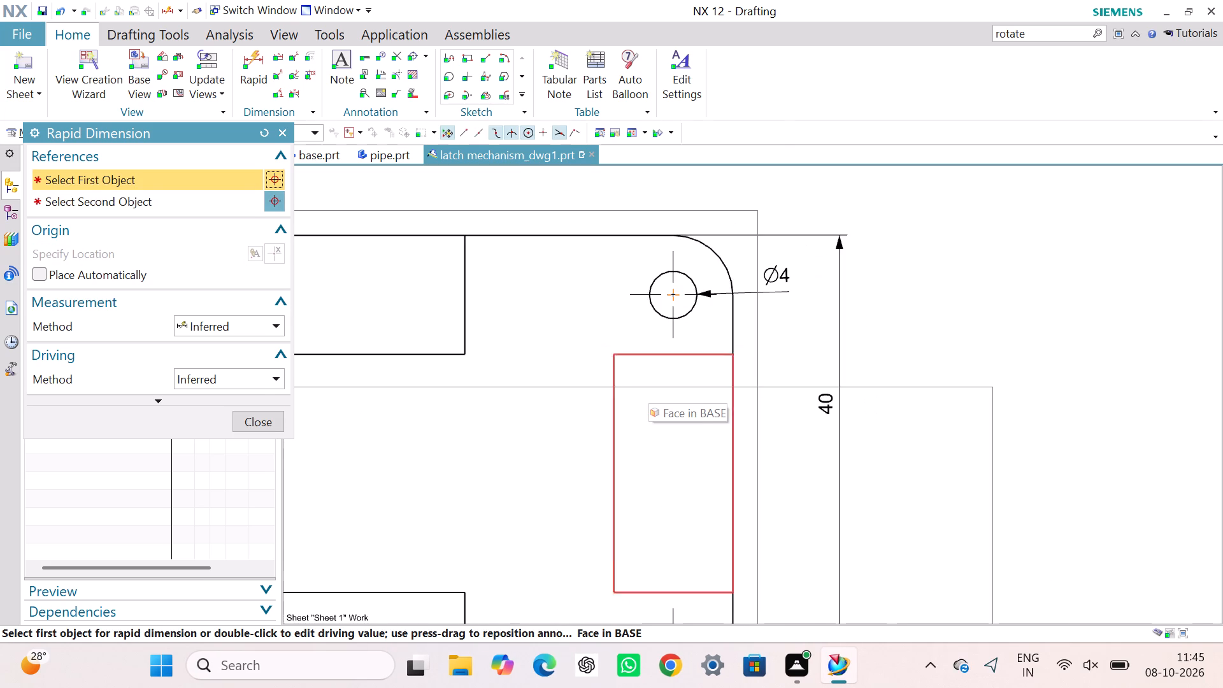
{"action": "scroll", "coordinate": [648, 382], "scroll_direction": "down", "scroll_amount": 4}
{"action": "scroll", "coordinate": [630, 433], "scroll_direction": "down", "scroll_amount": 2}
{"action": "scroll", "coordinate": [628, 426], "scroll_direction": "up", "scroll_amount": 5}
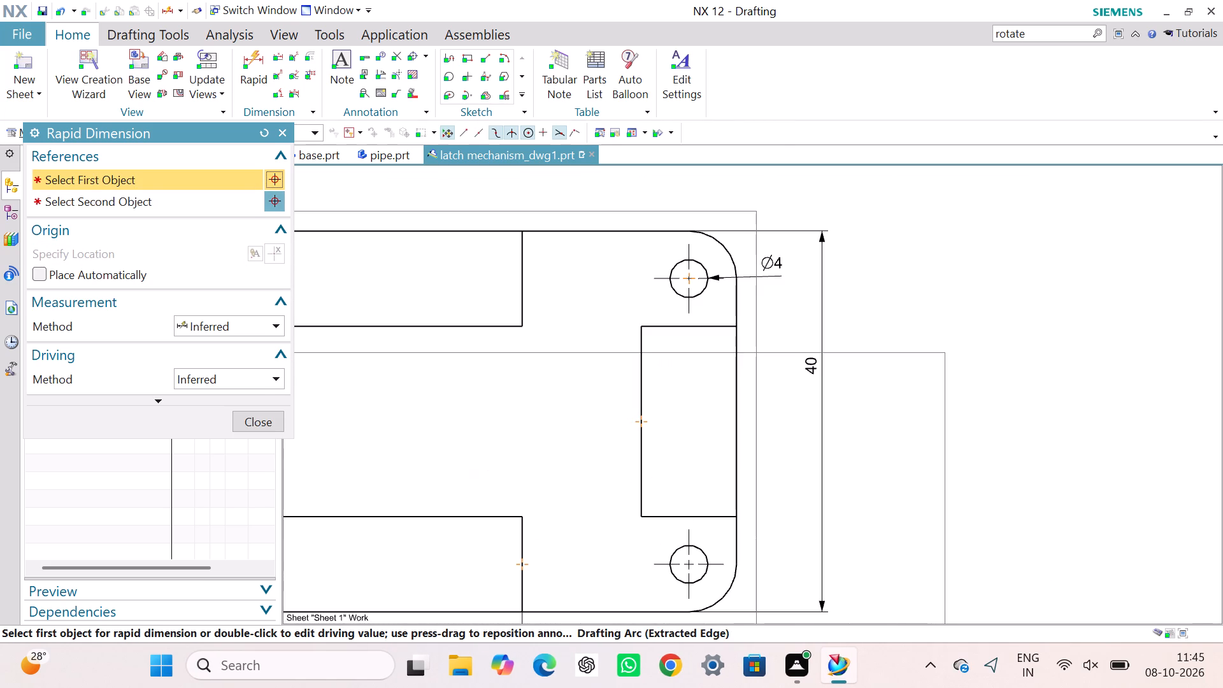
{"action": "left_click", "coordinate": [705, 515]}
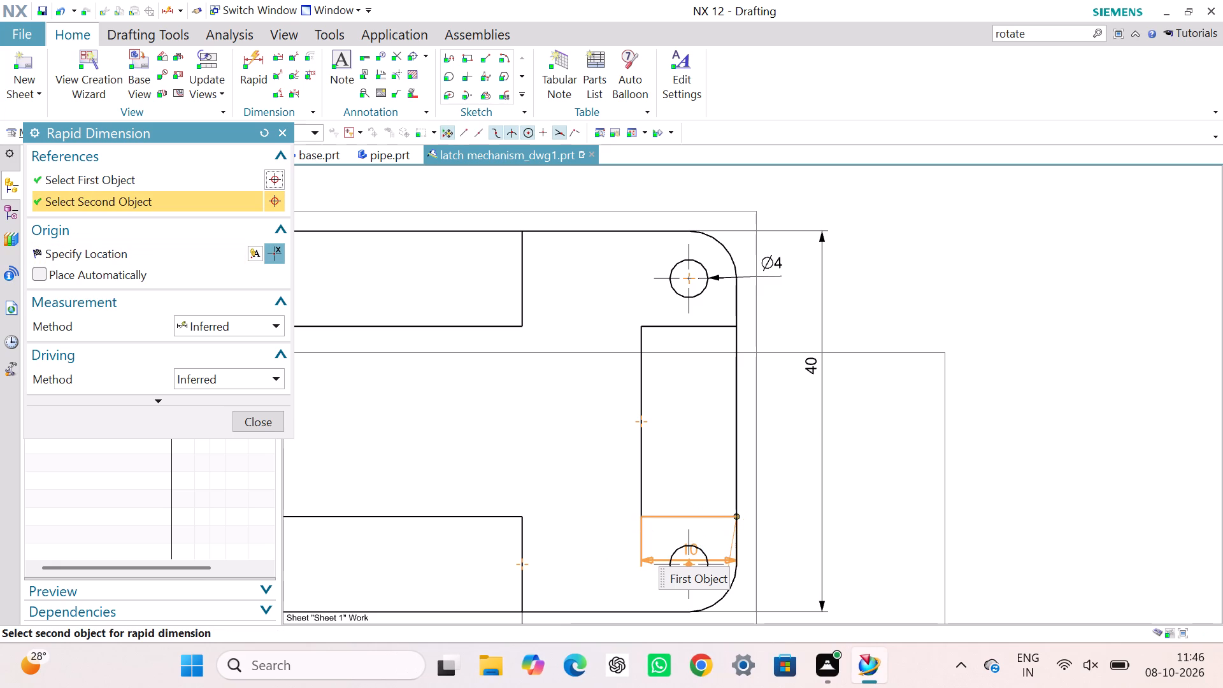
{"action": "left_click", "coordinate": [696, 549]}
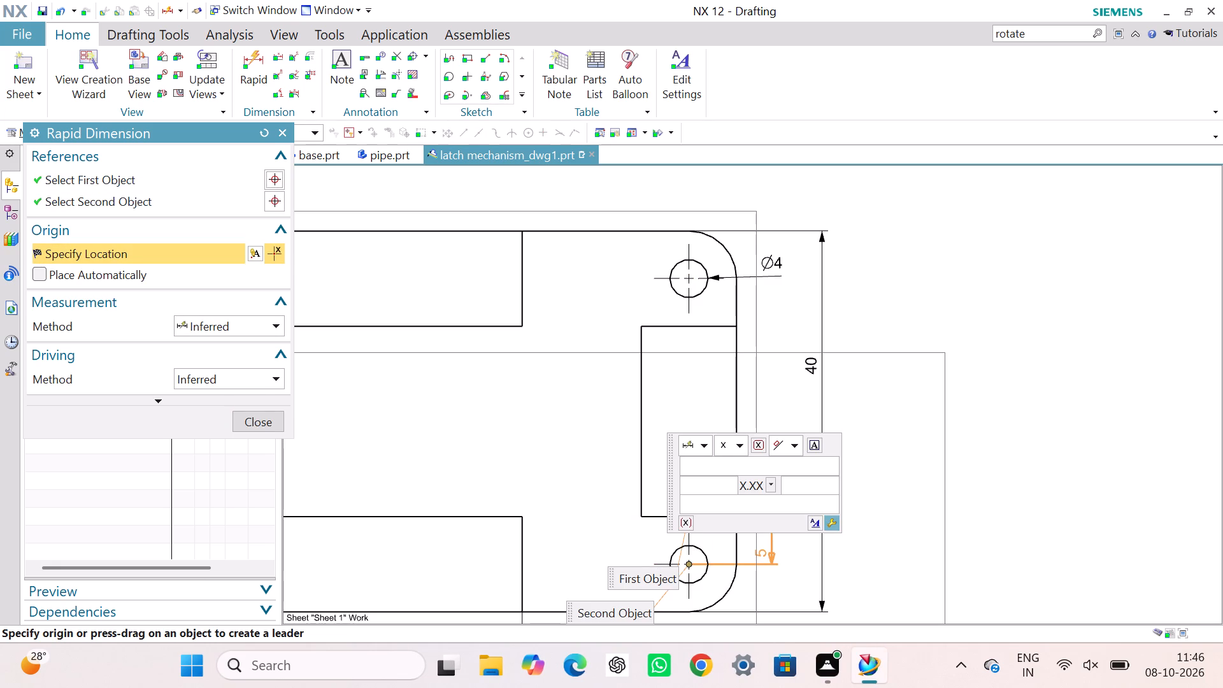
{"action": "left_click", "coordinate": [785, 547]}
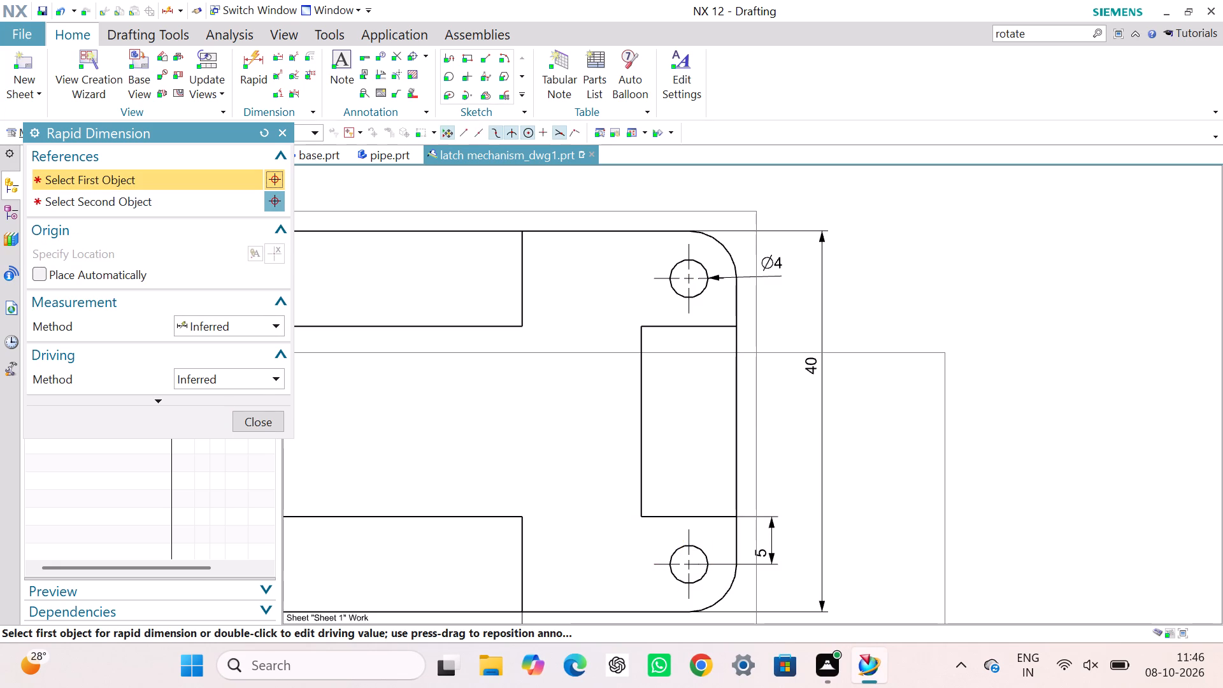
{"action": "left_click", "coordinate": [690, 280]}
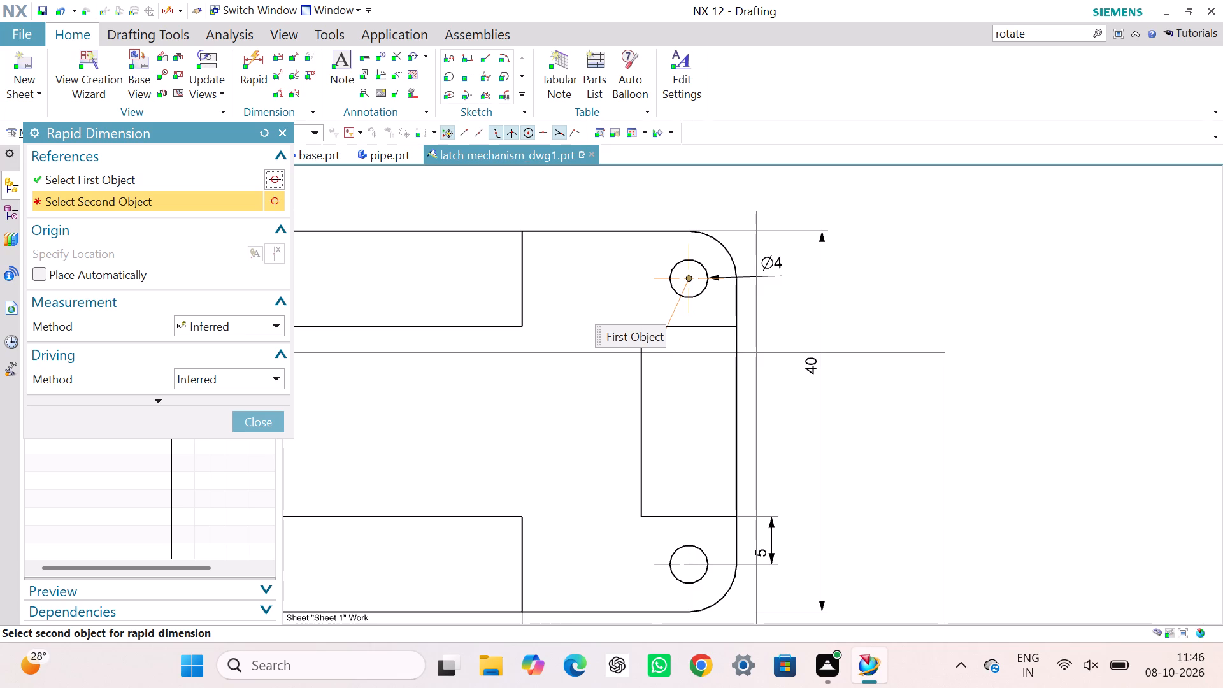
{"action": "left_click", "coordinate": [689, 327]}
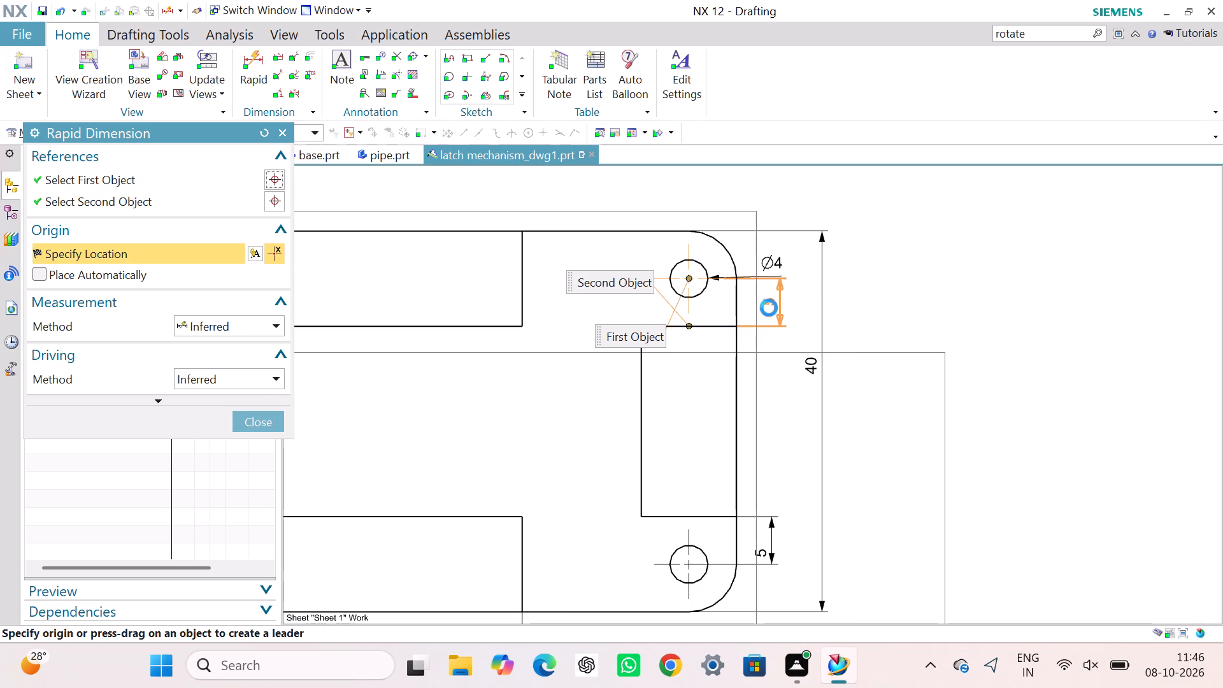
{"action": "left_click", "coordinate": [769, 308]}
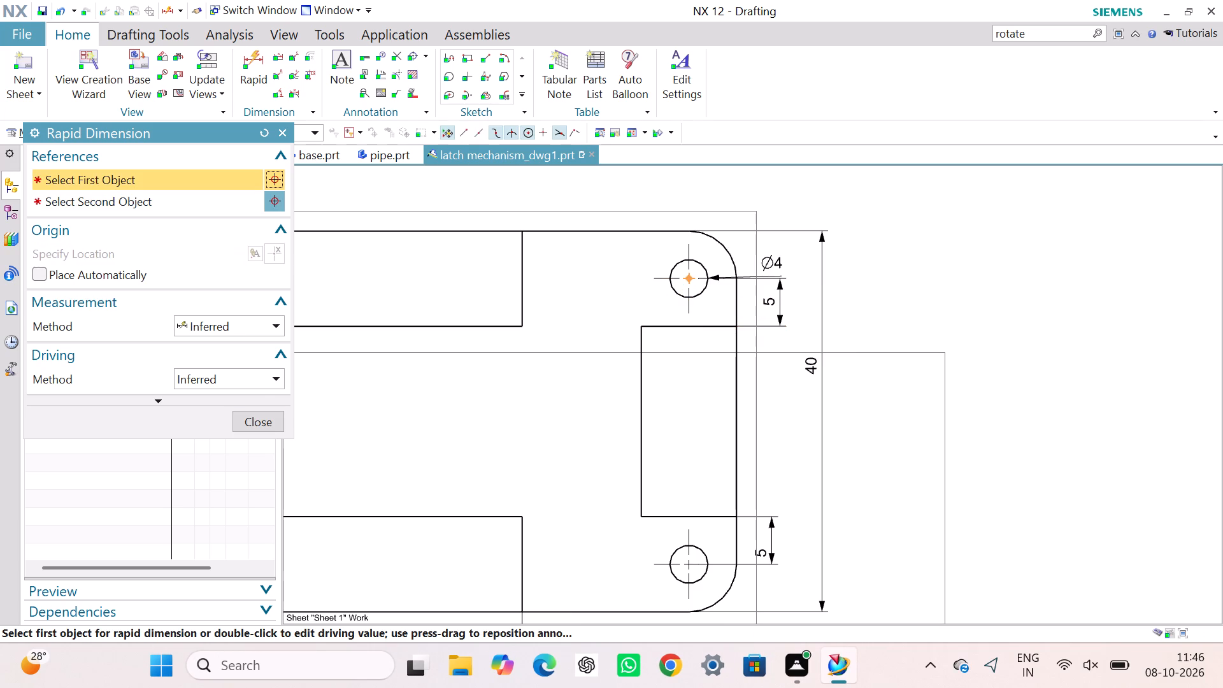
Dimension the horizontal distance from the upper-right hole centre to the upper block's right edge, placing it above the plate.
{"action": "left_click", "coordinate": [692, 275]}
{"action": "left_click", "coordinate": [522, 252]}
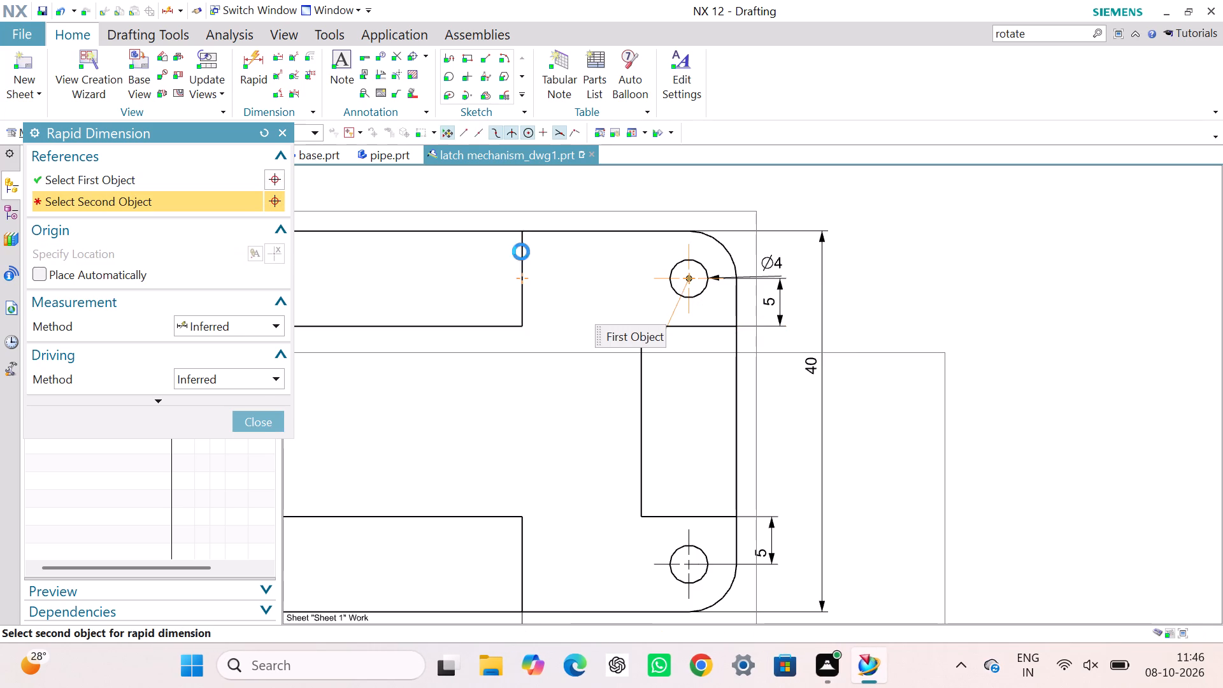
{"action": "left_click", "coordinate": [599, 197]}
Dimension the horizontal distance from the plate's left edge to the upper block's right edge, placing it above the plate.
{"action": "scroll", "coordinate": [475, 312], "scroll_direction": "down", "scroll_amount": 1}
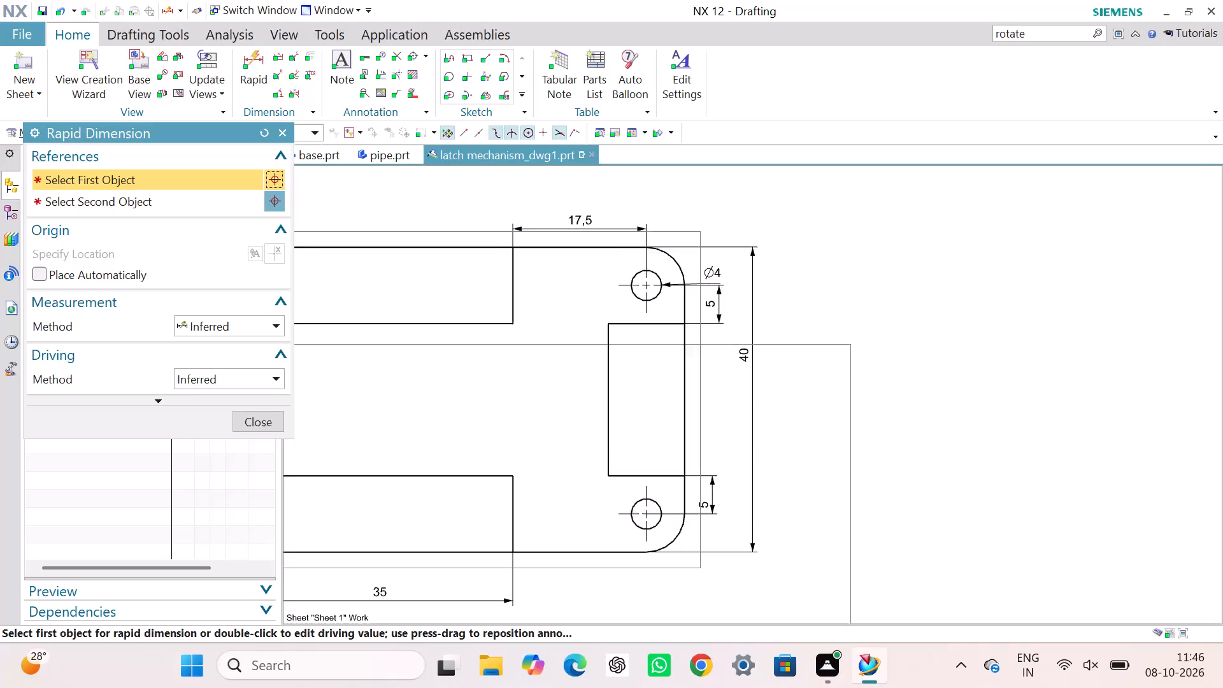
{"action": "scroll", "coordinate": [475, 312], "scroll_direction": "down", "scroll_amount": 2}
{"action": "middle_click_drag", "start_coordinate": [475, 311], "coordinate": [780, 337]}
{"action": "right_click_drag", "start_coordinate": [475, 311], "coordinate": [780, 337]}
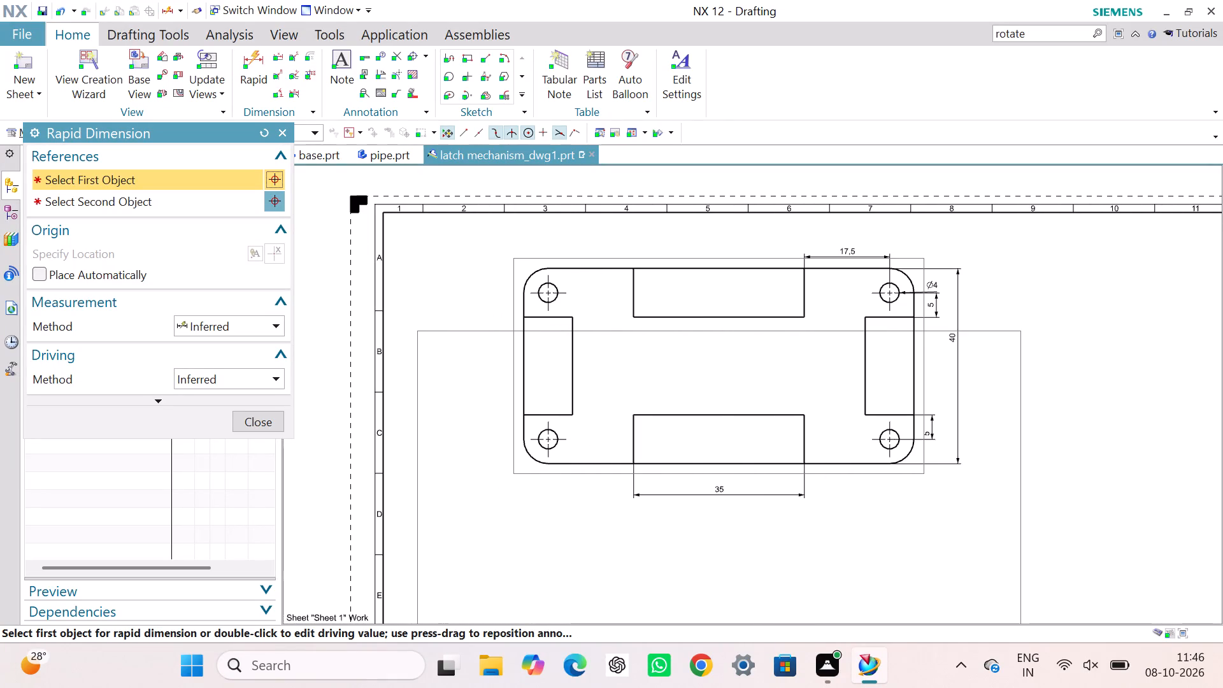
{"action": "left_click", "coordinate": [523, 301]}
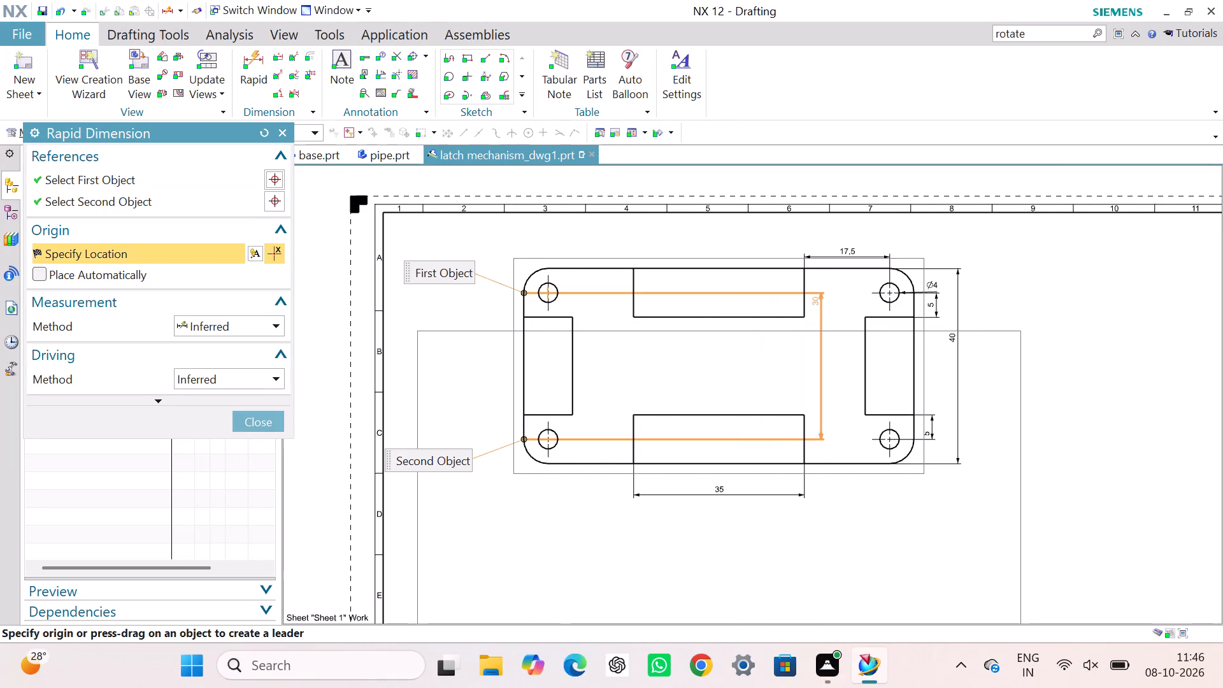
{"action": "left_click", "coordinate": [805, 299]}
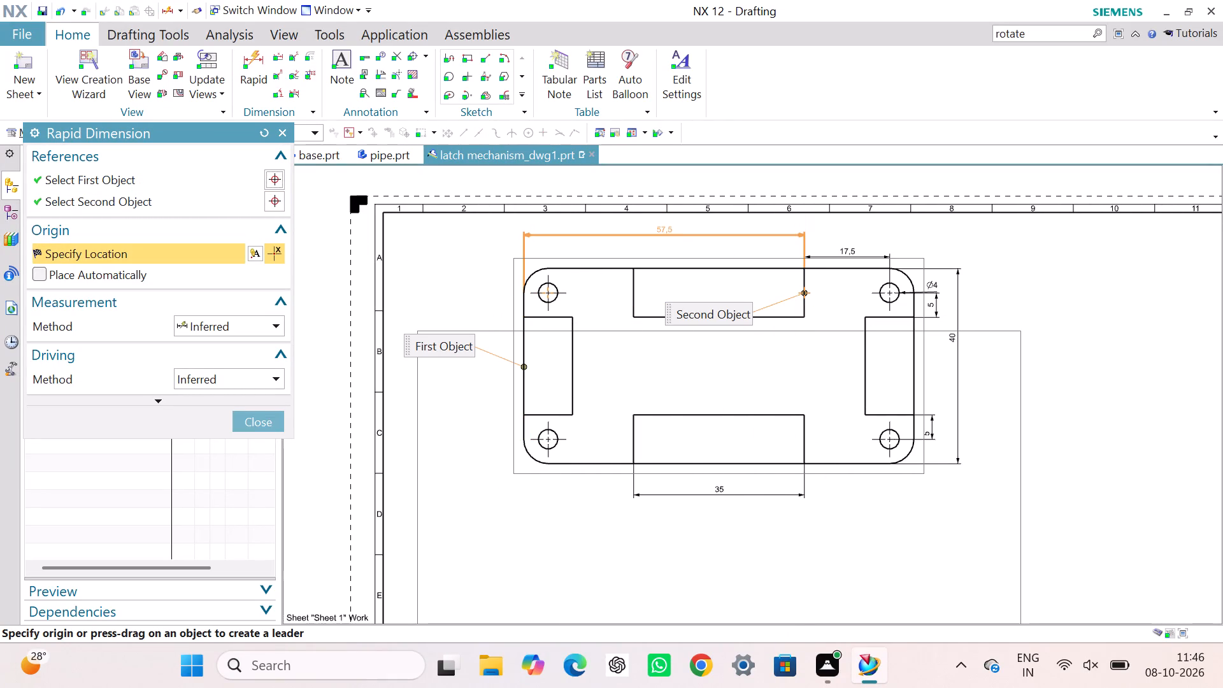
{"action": "left_click", "coordinate": [675, 231]}
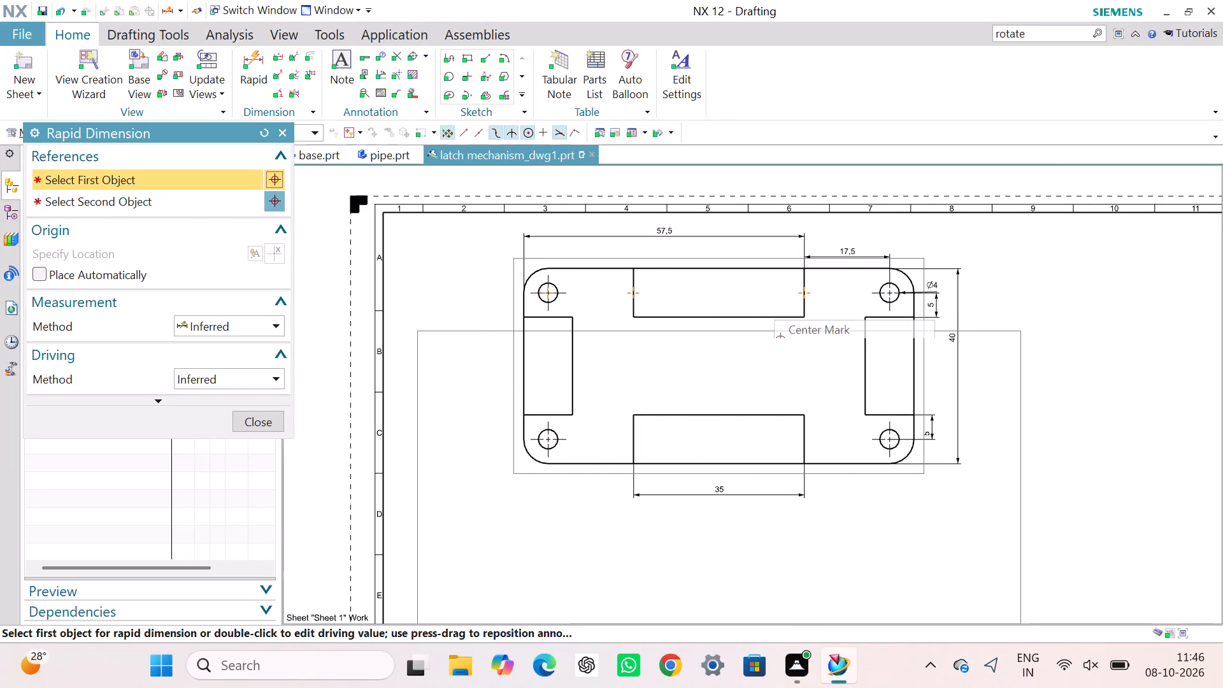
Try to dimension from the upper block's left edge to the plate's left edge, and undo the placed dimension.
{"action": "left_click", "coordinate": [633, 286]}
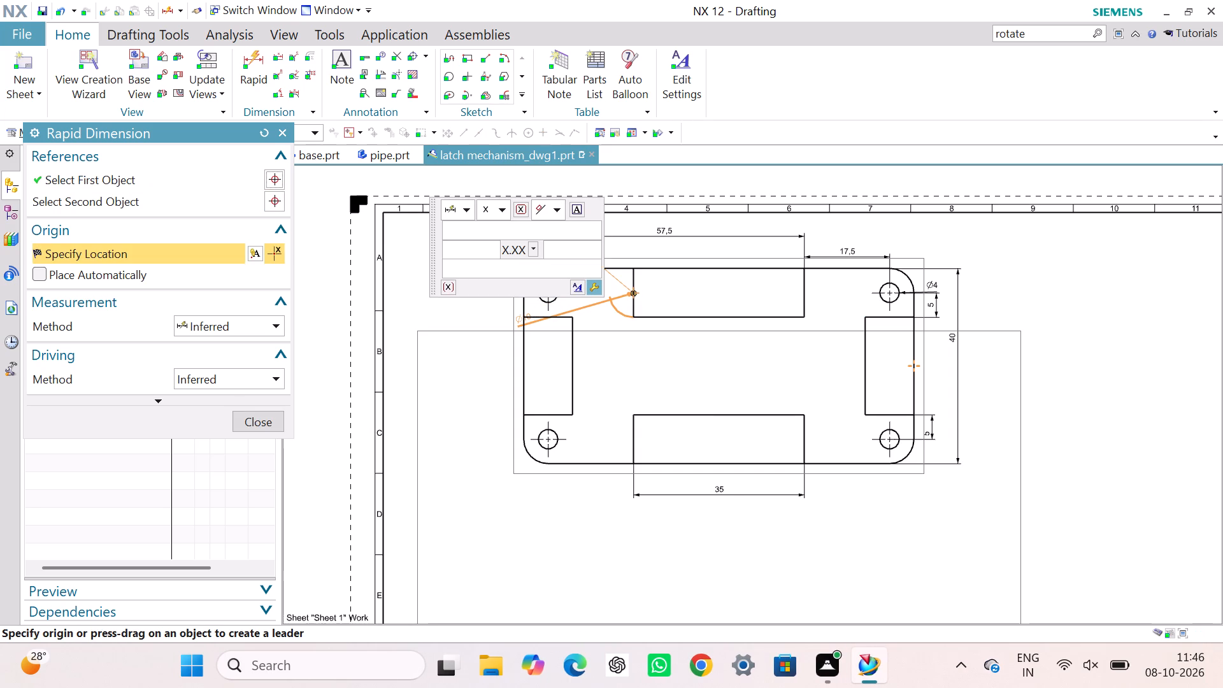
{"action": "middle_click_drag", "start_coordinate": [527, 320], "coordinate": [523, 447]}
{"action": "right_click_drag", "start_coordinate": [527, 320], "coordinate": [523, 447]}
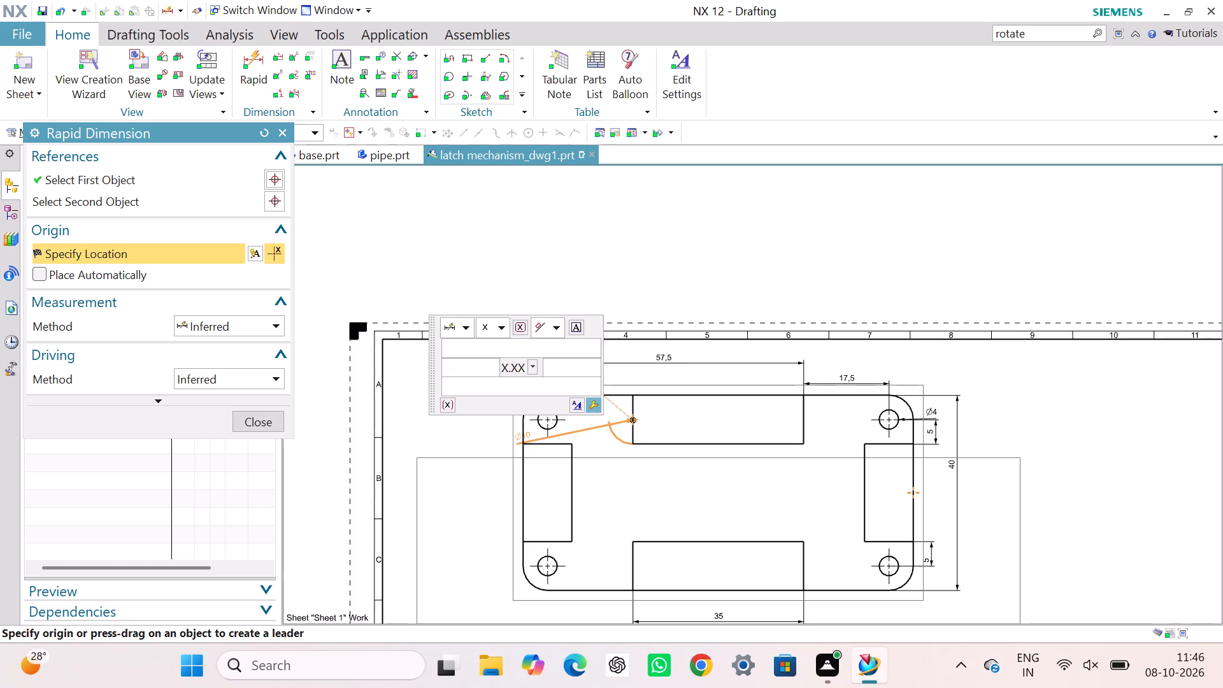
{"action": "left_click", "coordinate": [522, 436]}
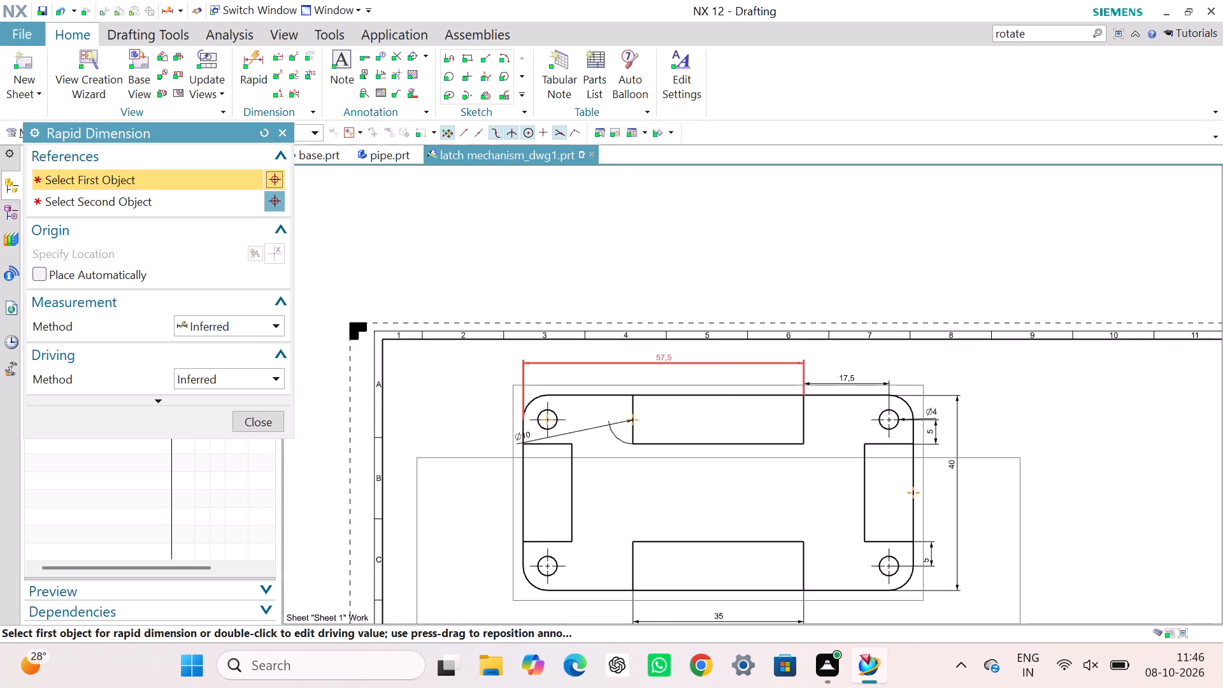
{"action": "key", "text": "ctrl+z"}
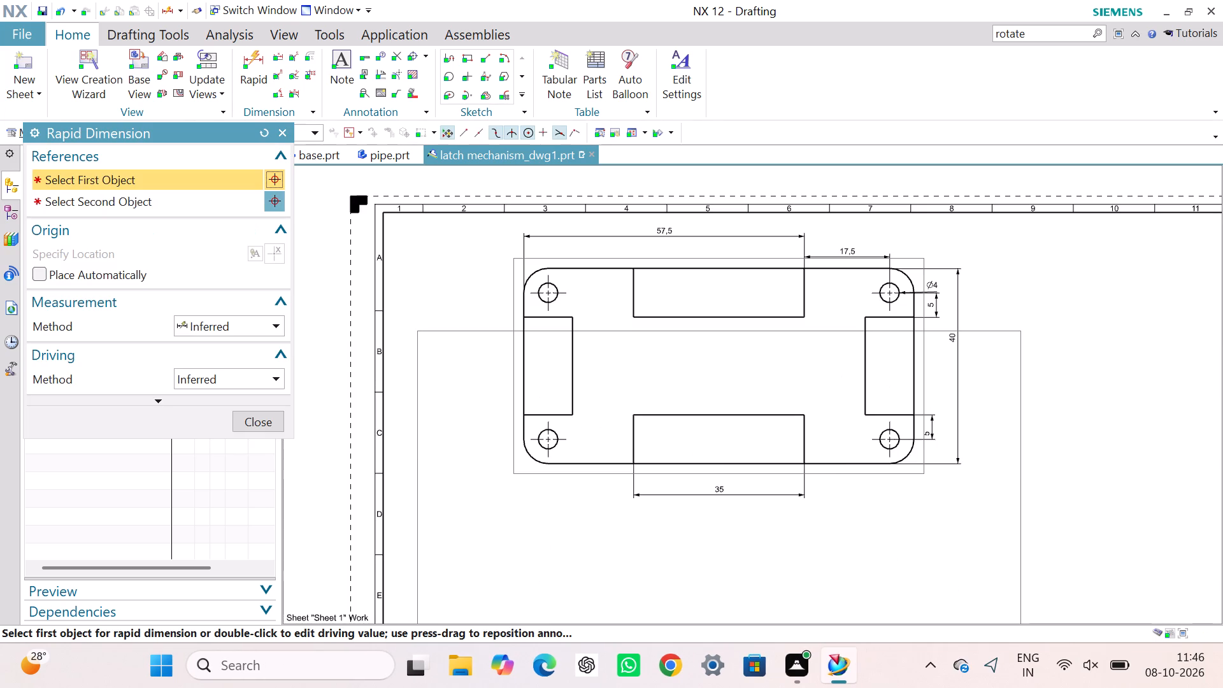
Dimension the horizontal distance from the plate's left edge to the upper block's left edge, placing it just above the plate.
{"action": "left_click", "coordinate": [527, 308]}
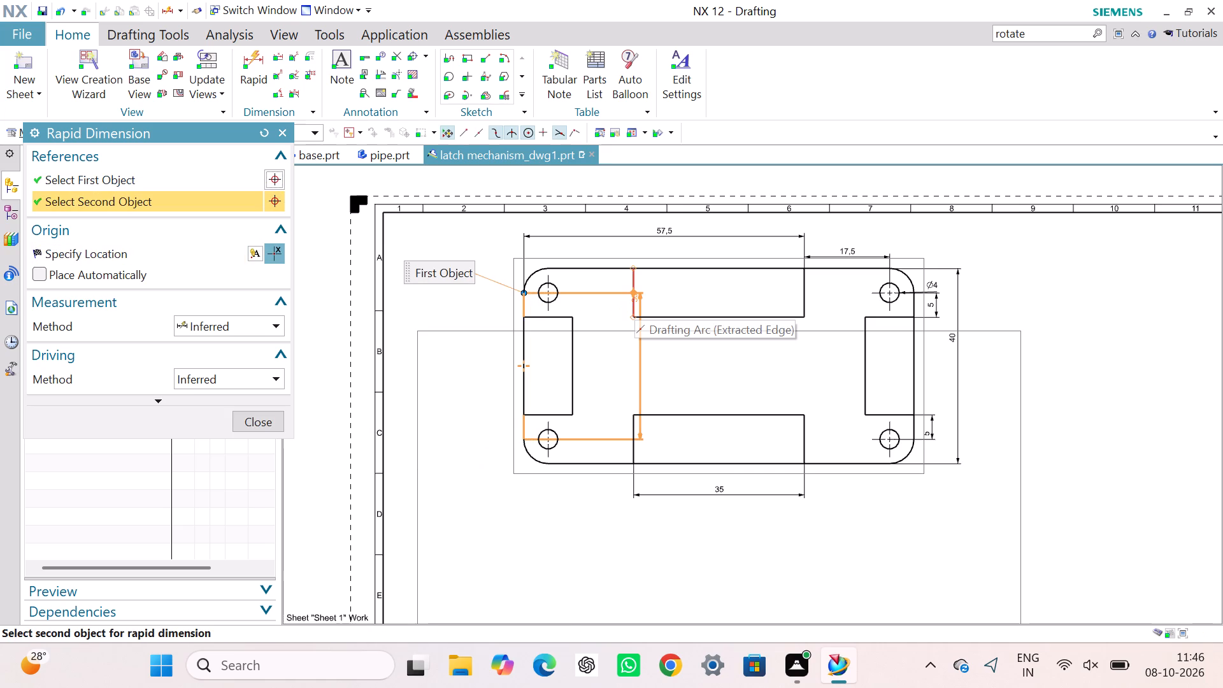
{"action": "left_click", "coordinate": [629, 296]}
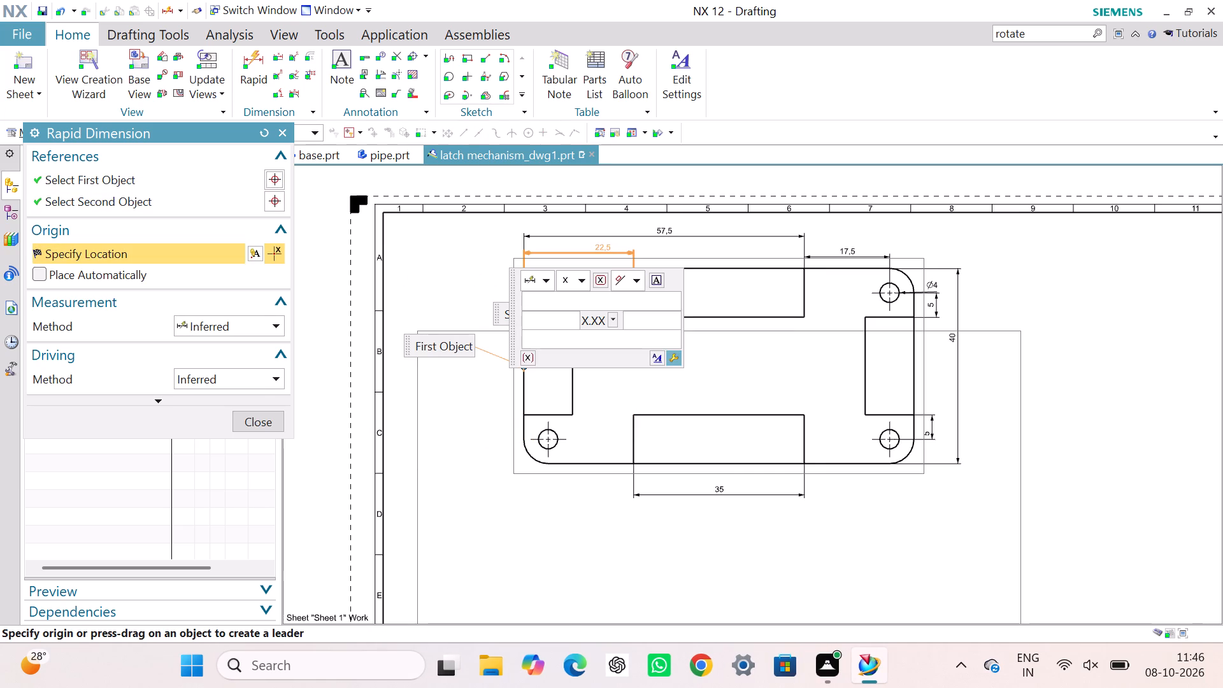
{"action": "left_click", "coordinate": [603, 247]}
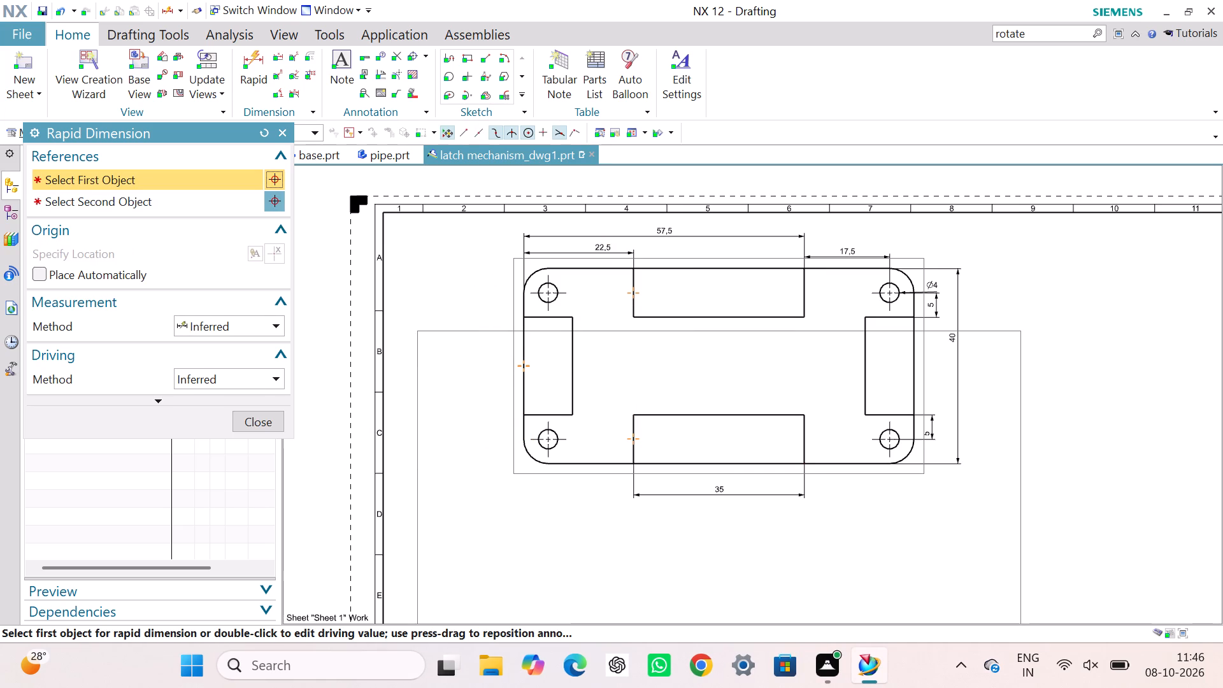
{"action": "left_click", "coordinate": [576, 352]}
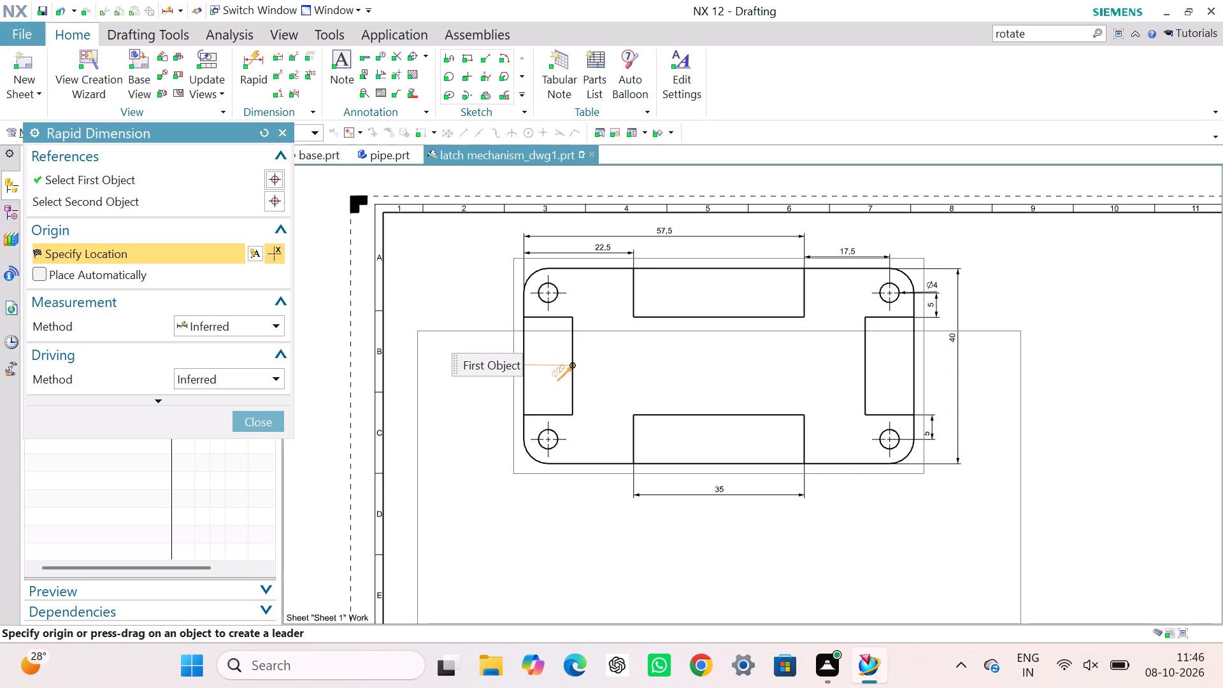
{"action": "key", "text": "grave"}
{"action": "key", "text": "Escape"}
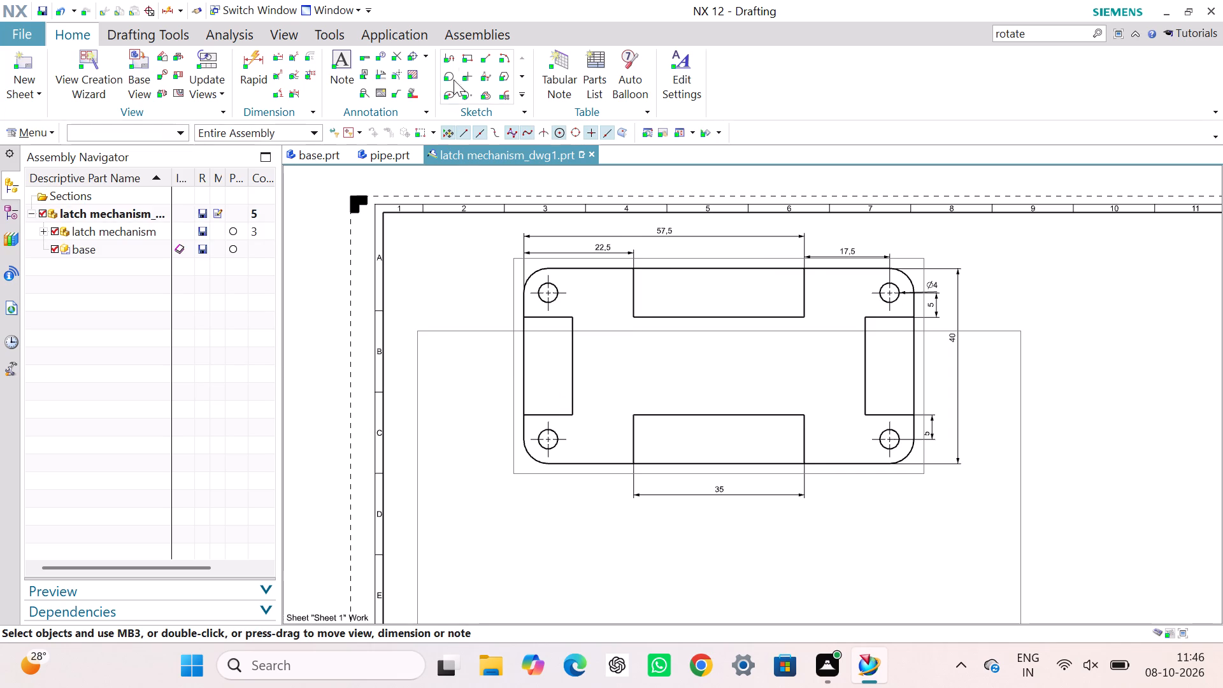
Dimension the left block's vertical length between its two inner corners with Rapid Dimension, placing it beyond the plate's left edge.
{"action": "left_click", "coordinate": [259, 52]}
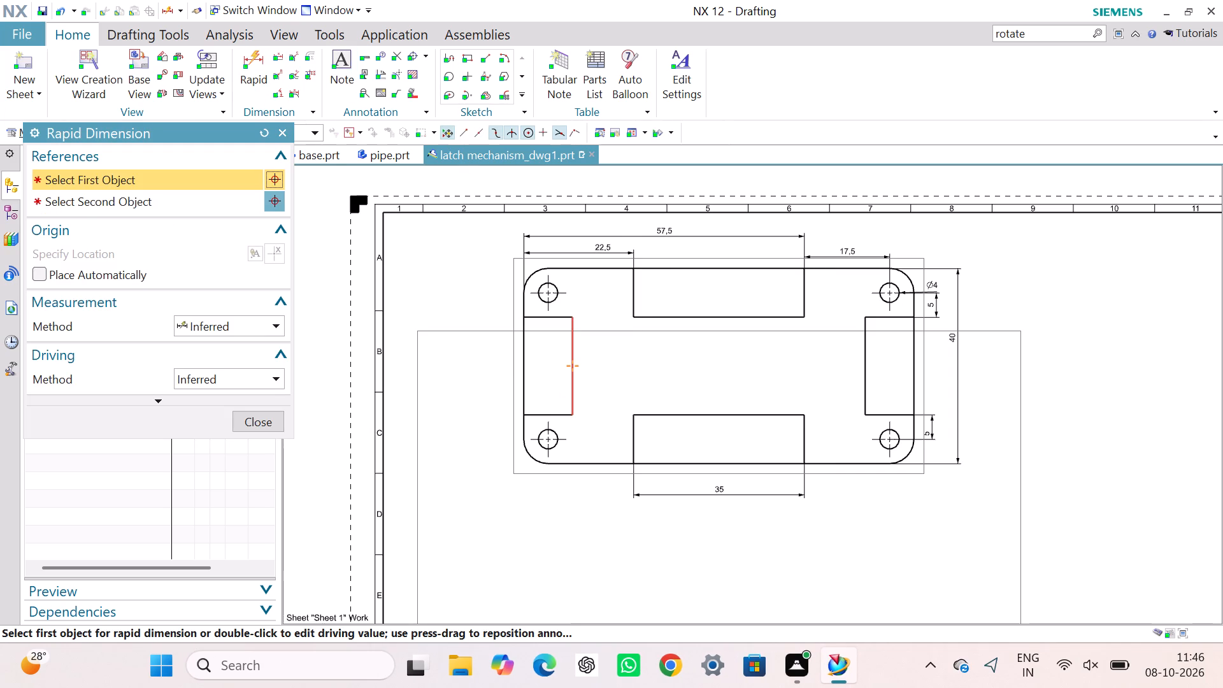
{"action": "left_click", "coordinate": [573, 416]}
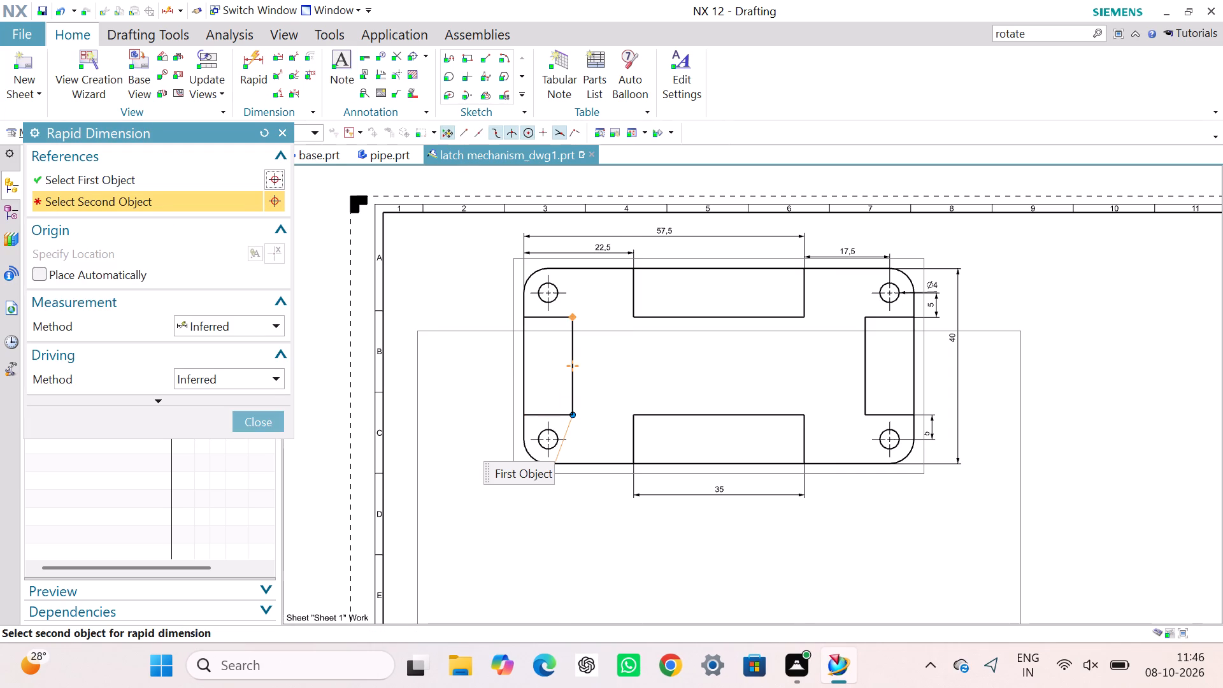
{"action": "left_click", "coordinate": [572, 318]}
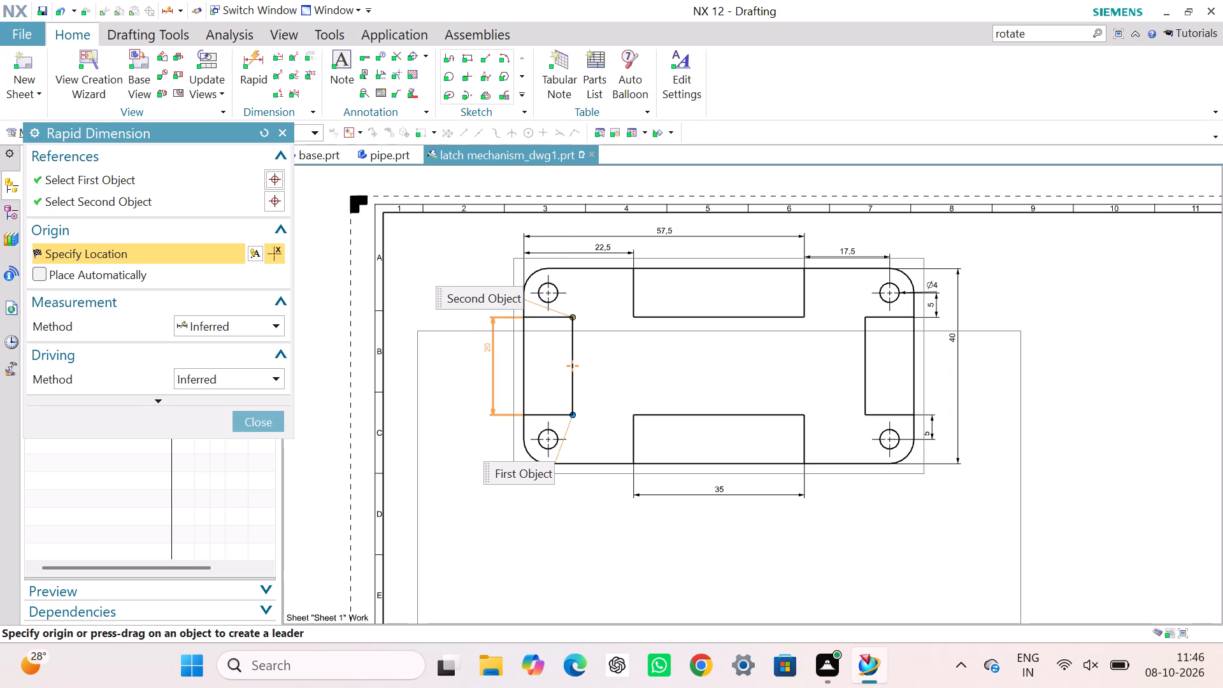
{"action": "left_click", "coordinate": [487, 348]}
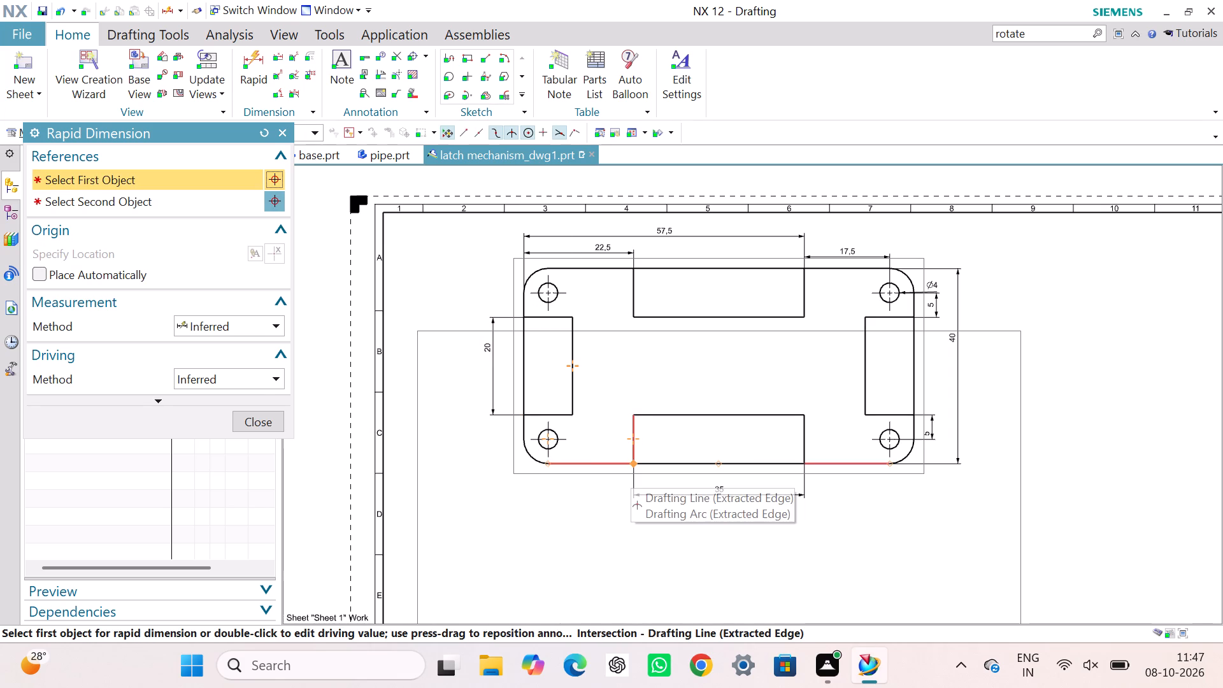
Dimension the lower-left hole centre's horizontal distances to the lower block's left edge and the plate's left edge, in line below the plate.
{"action": "left_click", "coordinate": [632, 463]}
{"action": "left_click", "coordinate": [550, 441]}
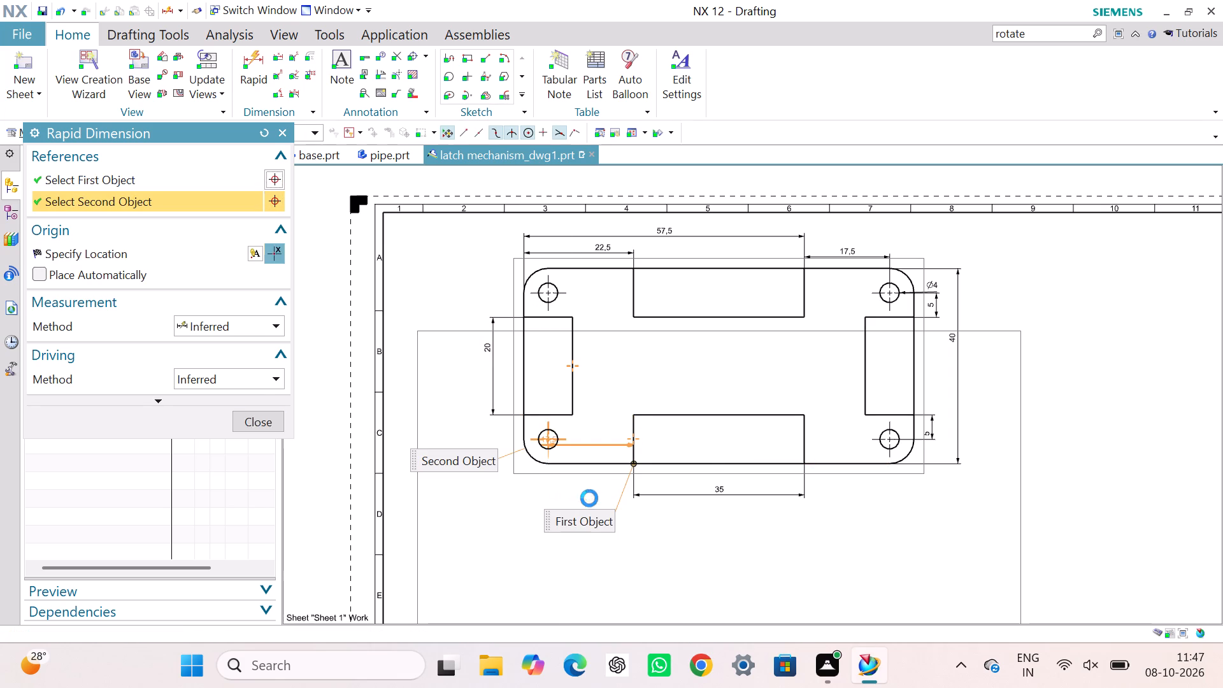
{"action": "left_click", "coordinate": [592, 492]}
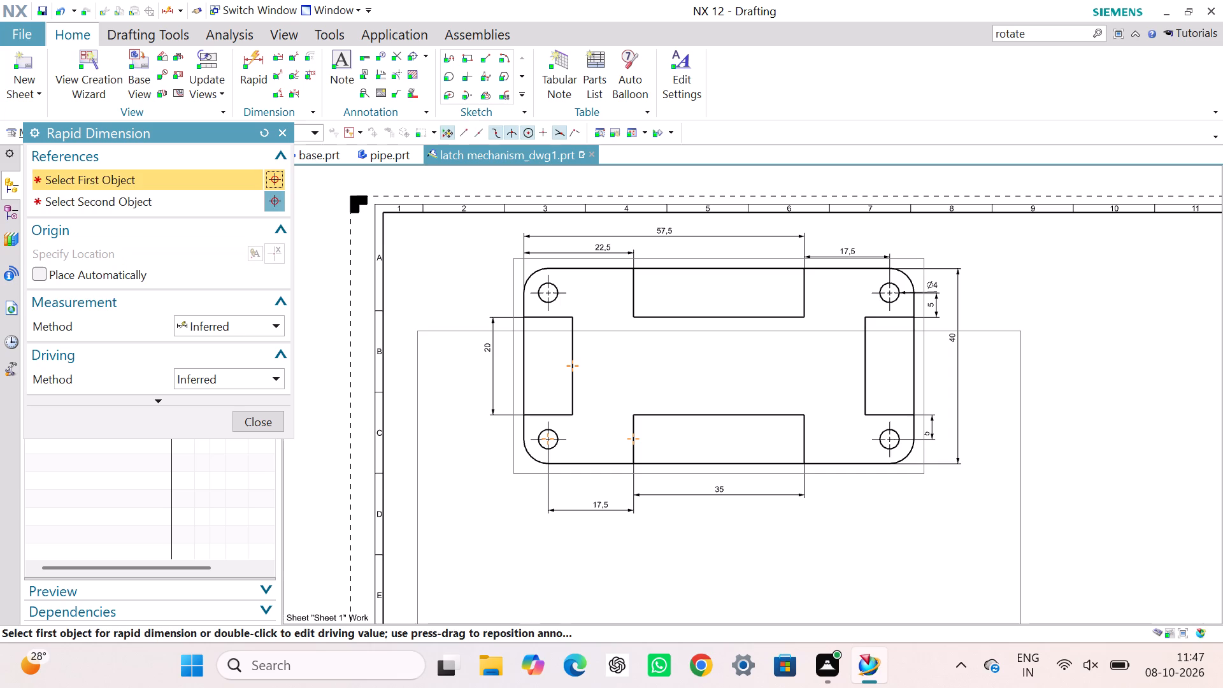
{"action": "left_click", "coordinate": [526, 430]}
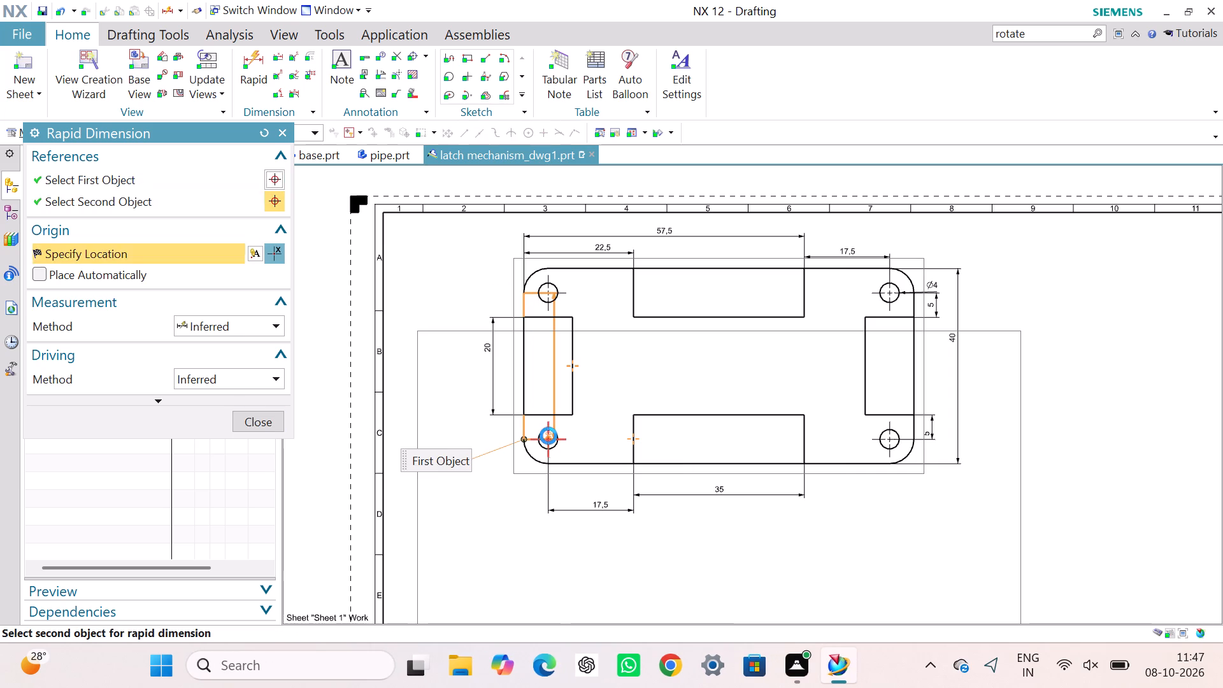
{"action": "left_click", "coordinate": [547, 439]}
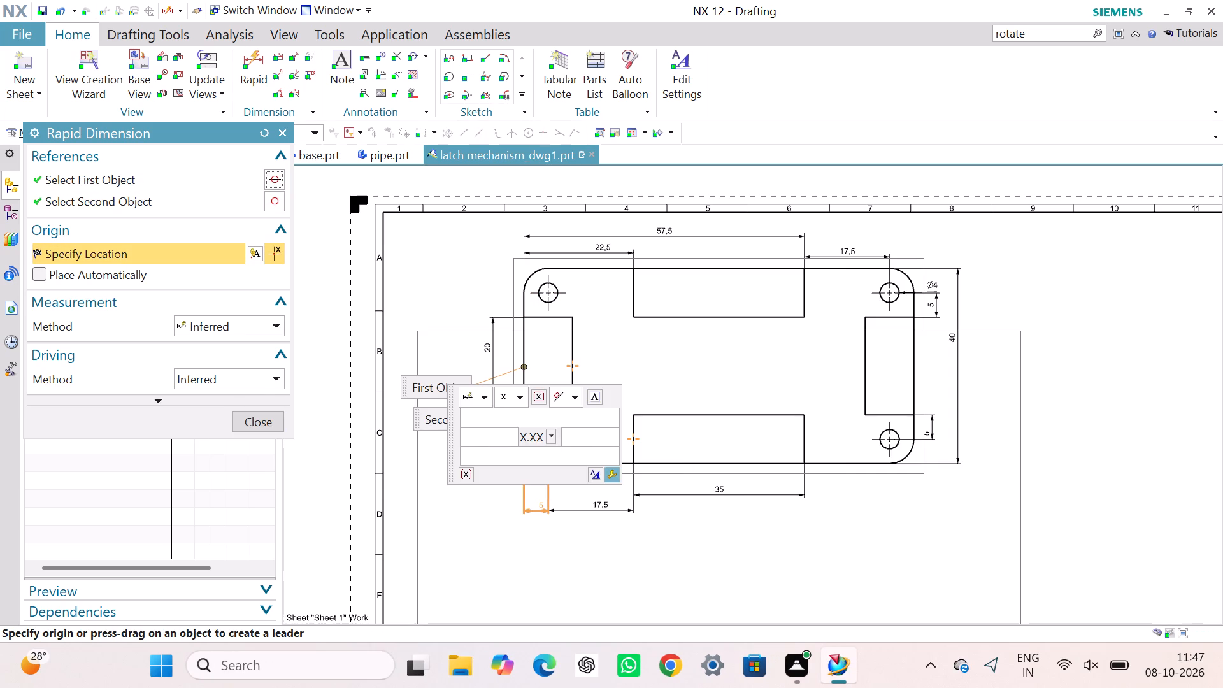
{"action": "left_click", "coordinate": [541, 499]}
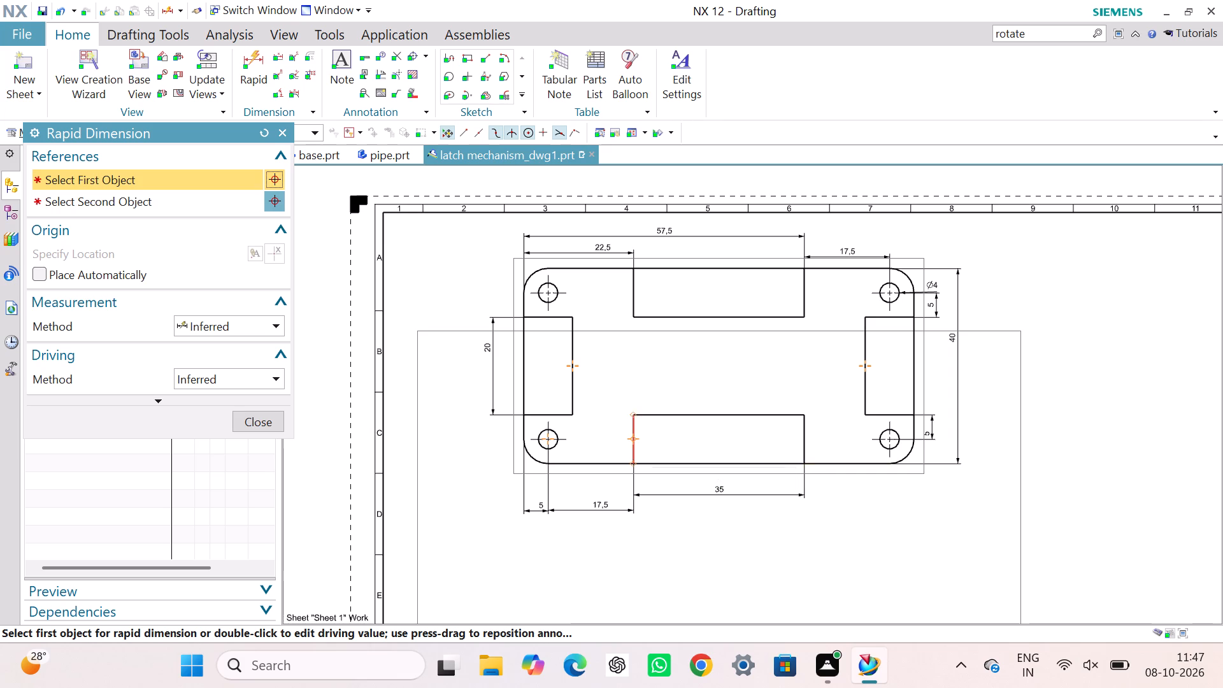
Add a diameter dimension to the lower-left corner hole, placing it outside the plate's lower-left corner.
{"action": "left_click", "coordinate": [559, 450]}
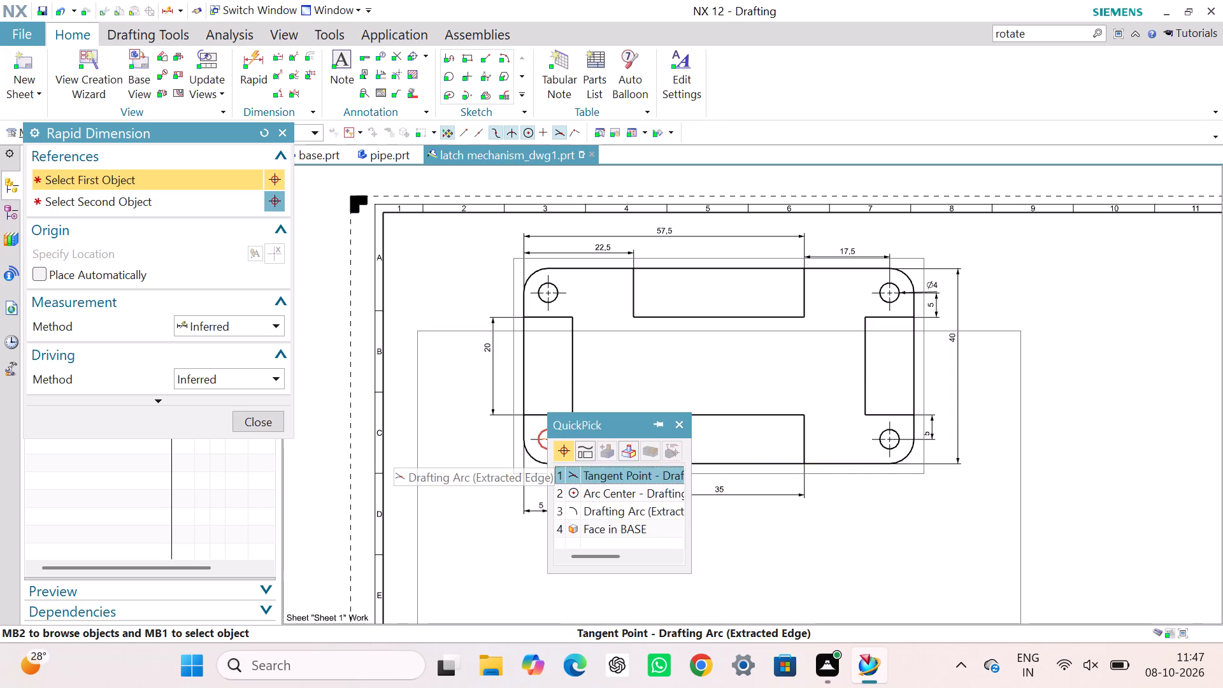
{"action": "left_click", "coordinate": [594, 485]}
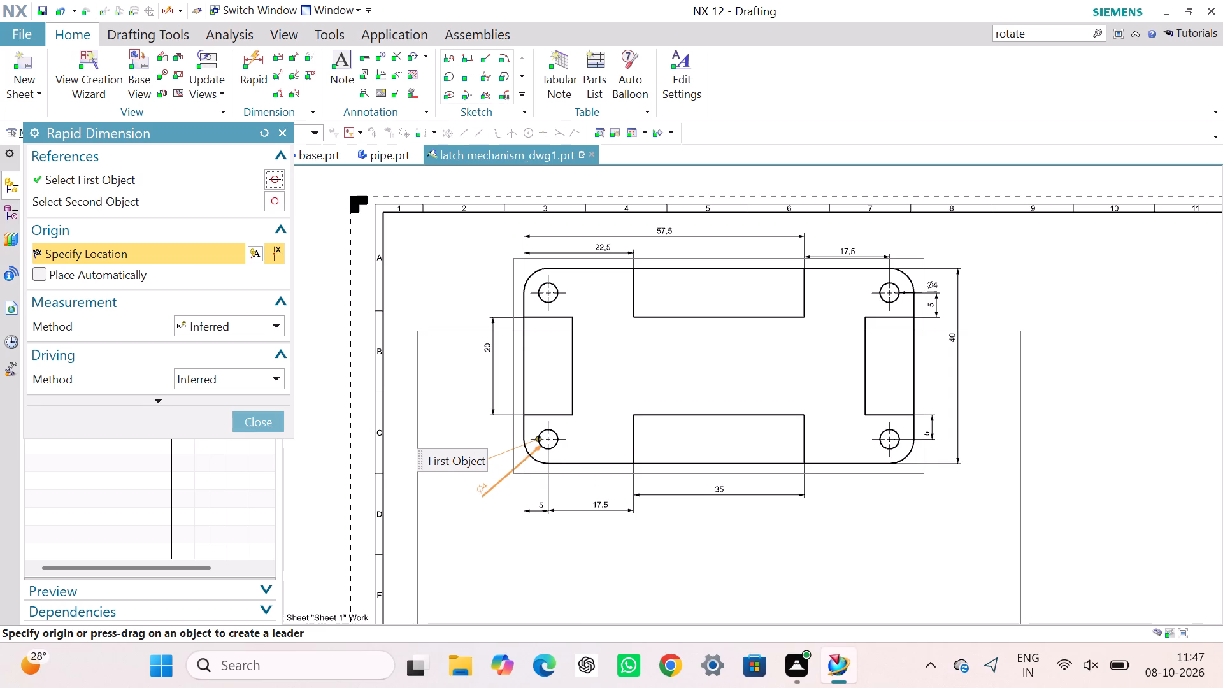
{"action": "left_click", "coordinate": [473, 482]}
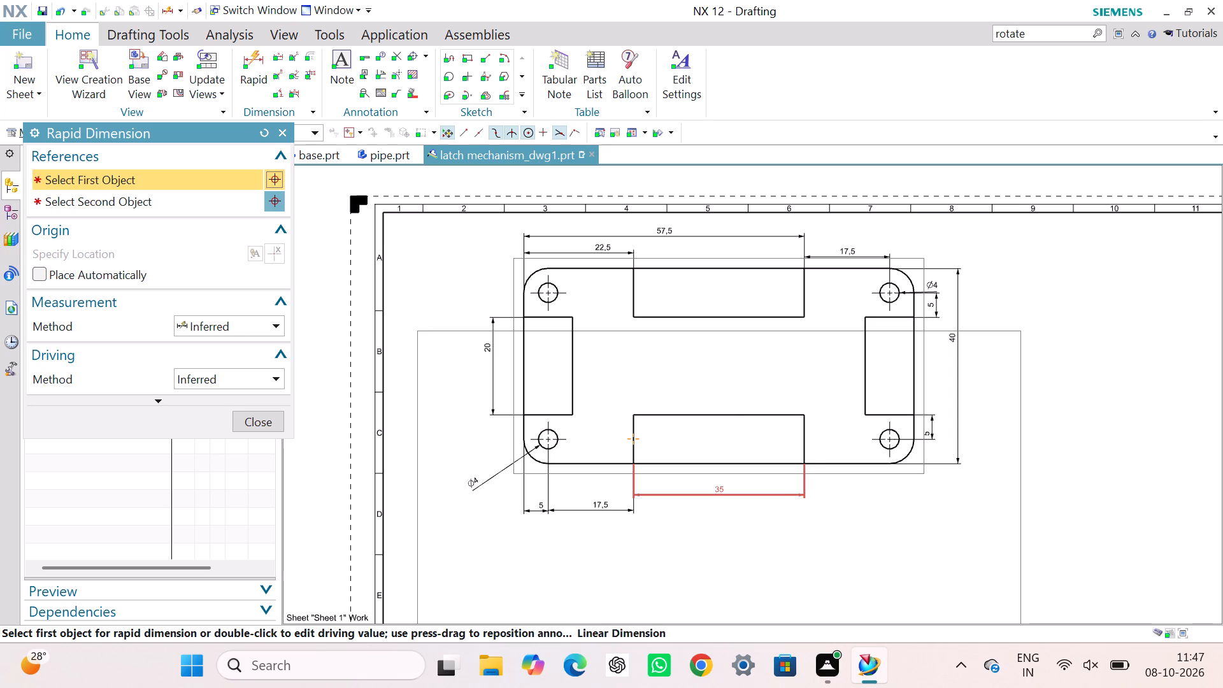
Dimension the plate's overall horizontal length in the top view, placing it below the other lower dimensions.
{"action": "left_click", "coordinate": [524, 427]}
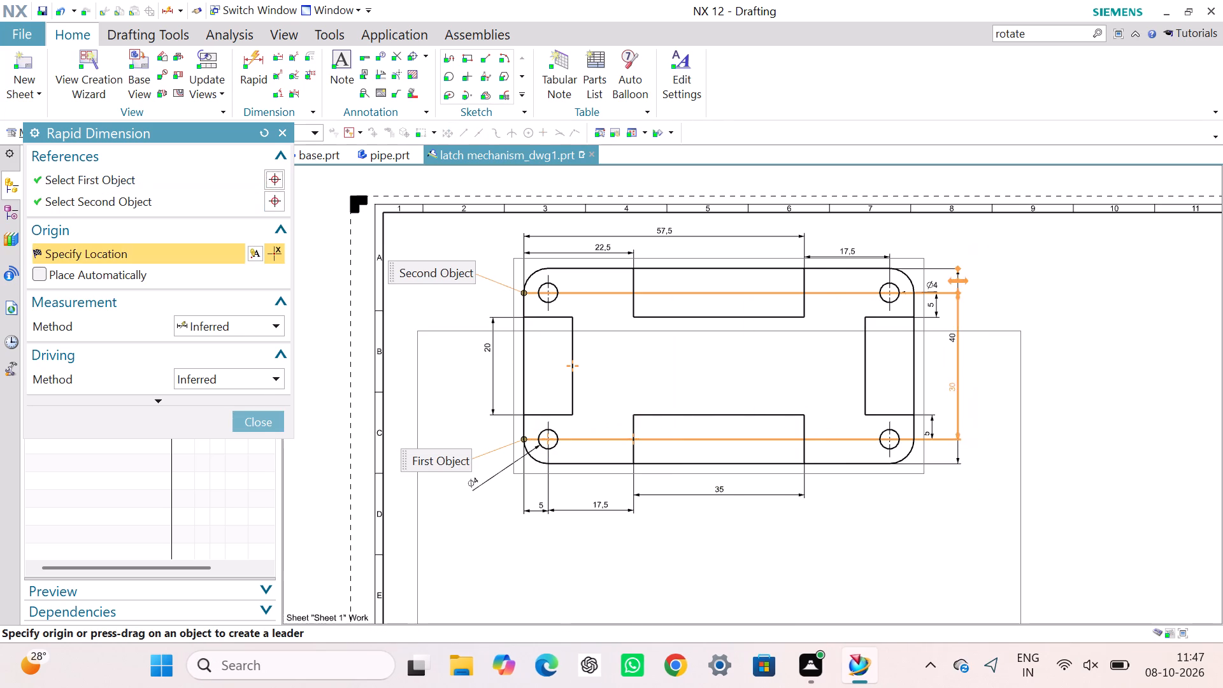
{"action": "left_click", "coordinate": [912, 375]}
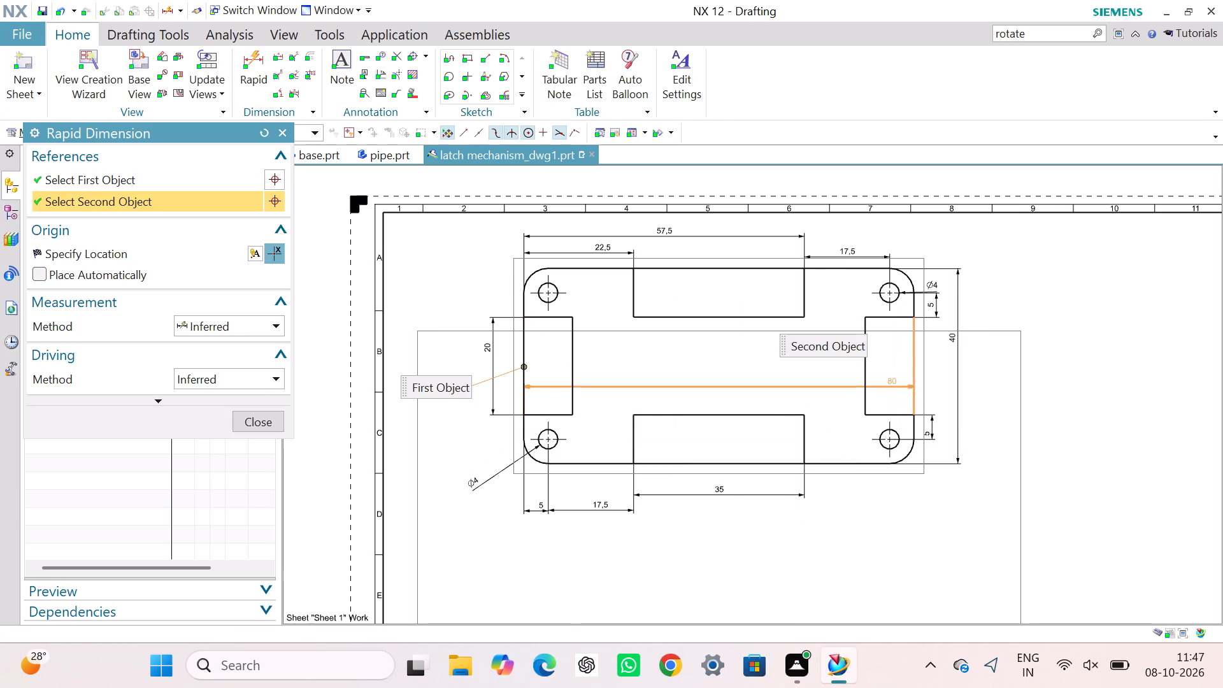
{"action": "left_click", "coordinate": [785, 529]}
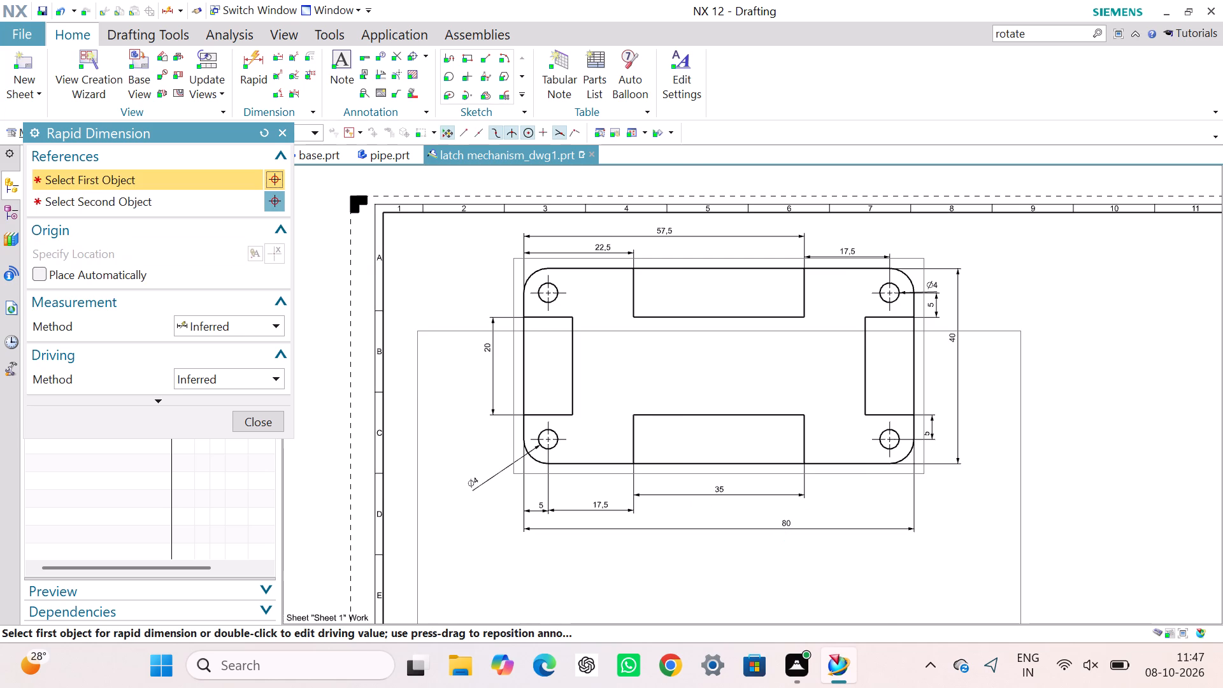
Add diameter dimensions in the side view to the large central arc, placed above it, and to the left small arc, placed outside it.
{"action": "scroll", "coordinate": [744, 538], "scroll_direction": "down", "scroll_amount": 3}
{"action": "middle_click_drag", "start_coordinate": [744, 538], "coordinate": [685, 321]}
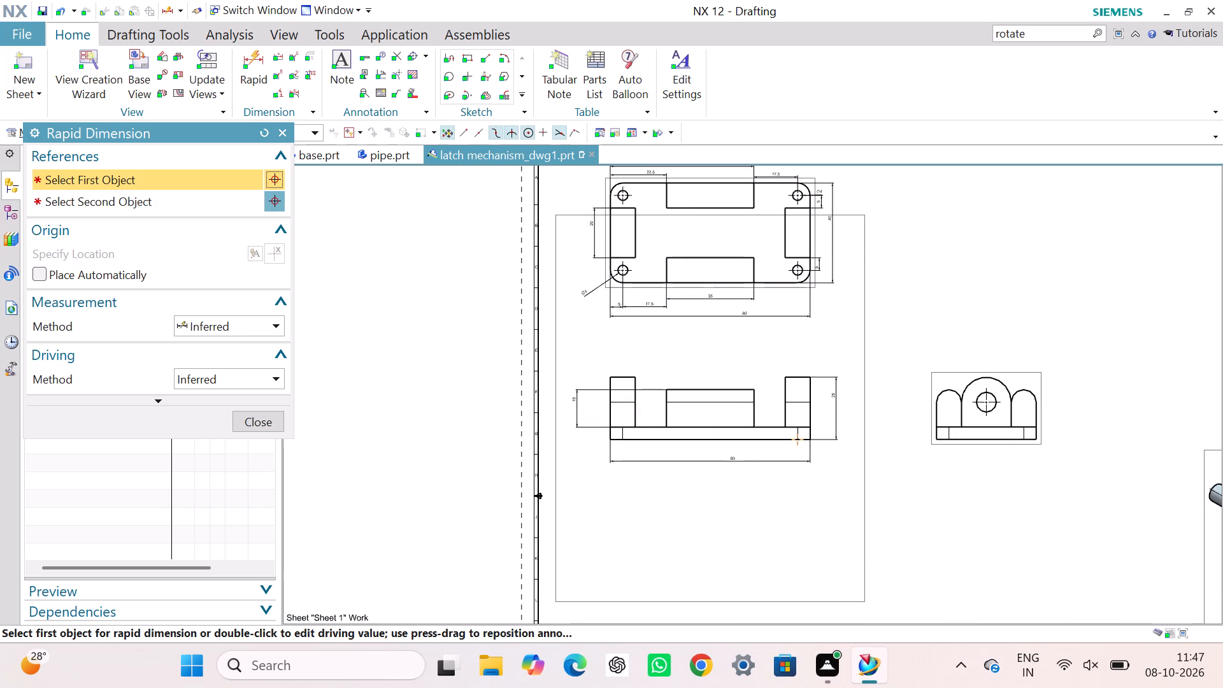
{"action": "scroll", "coordinate": [680, 429], "scroll_direction": "up", "scroll_amount": 1}
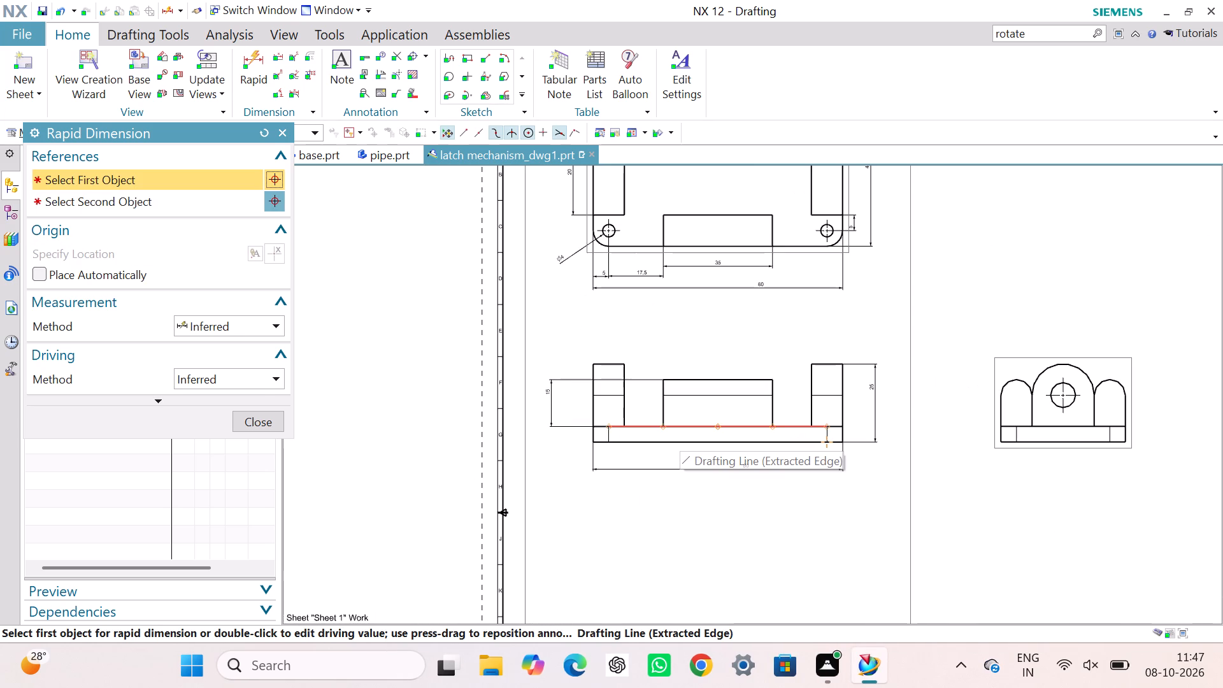
{"action": "scroll", "coordinate": [1091, 368], "scroll_direction": "up", "scroll_amount": 3}
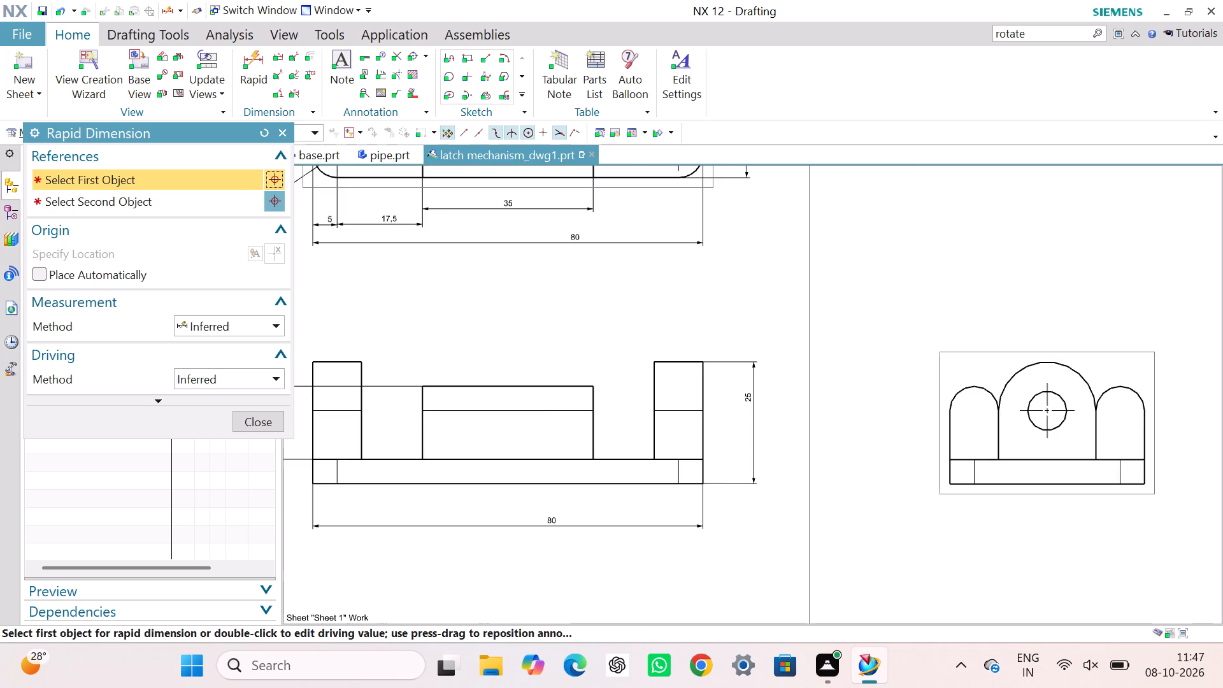
{"action": "scroll", "coordinate": [1091, 368], "scroll_direction": "up", "scroll_amount": 2}
{"action": "left_click", "coordinate": [1069, 371]}
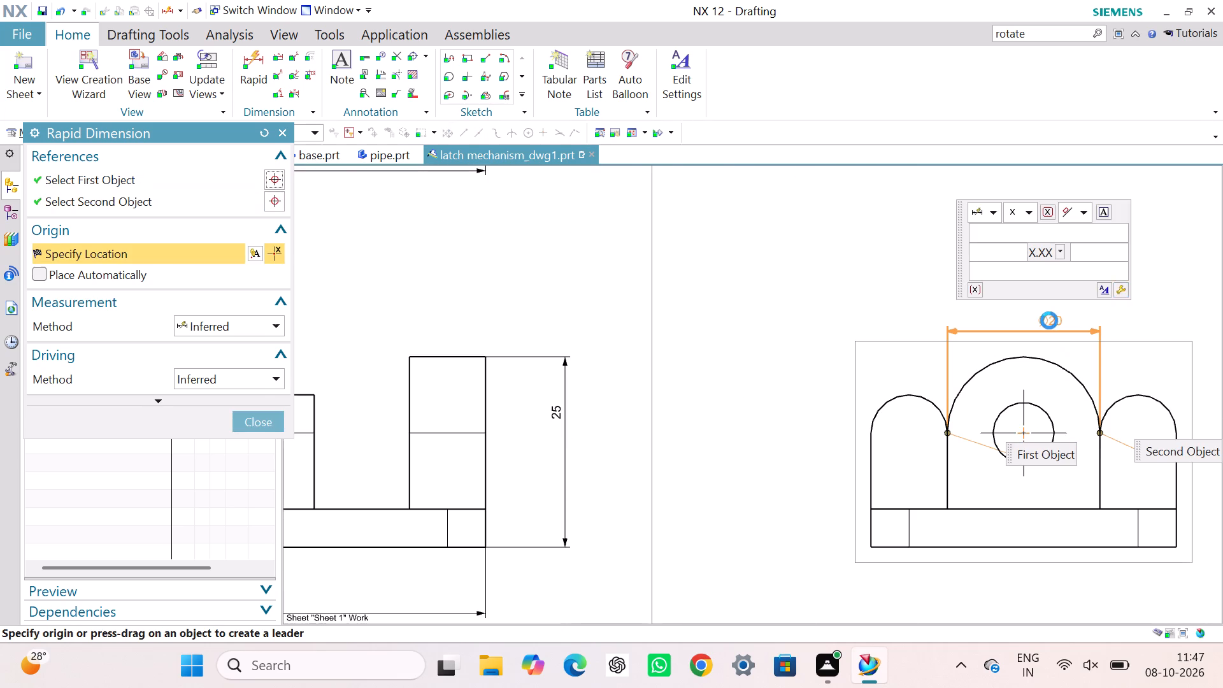
{"action": "left_click", "coordinate": [1041, 326]}
{"action": "left_click", "coordinate": [894, 402]}
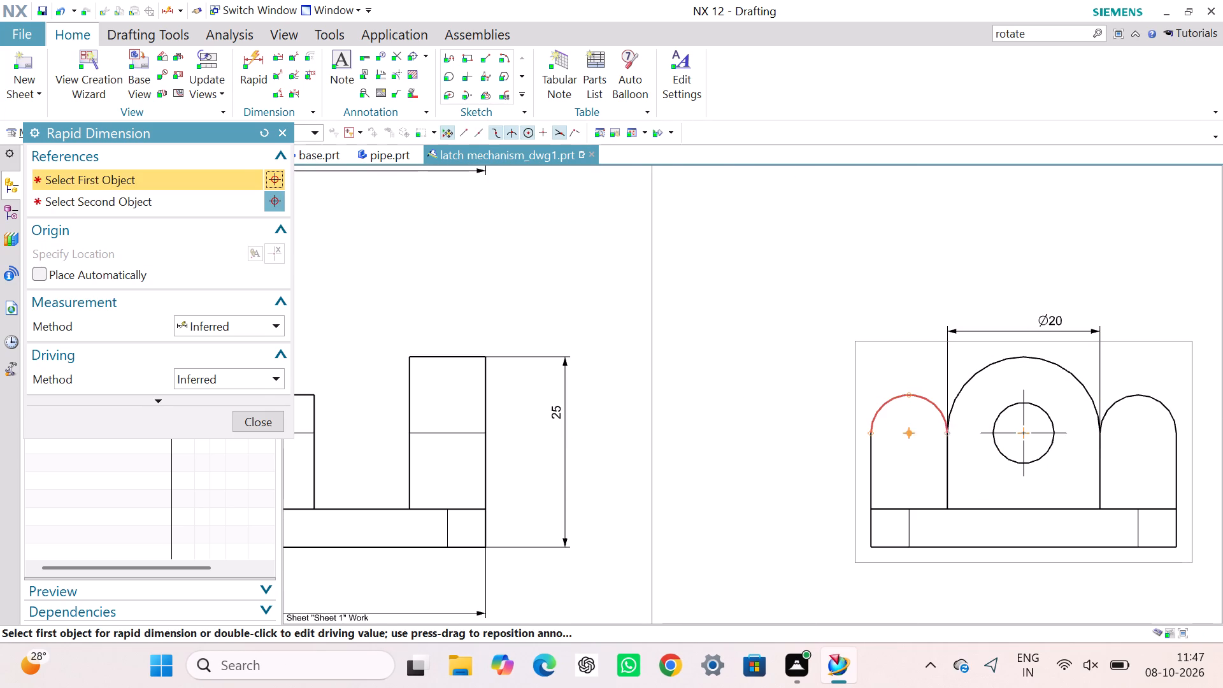
{"action": "left_click", "coordinate": [822, 396]}
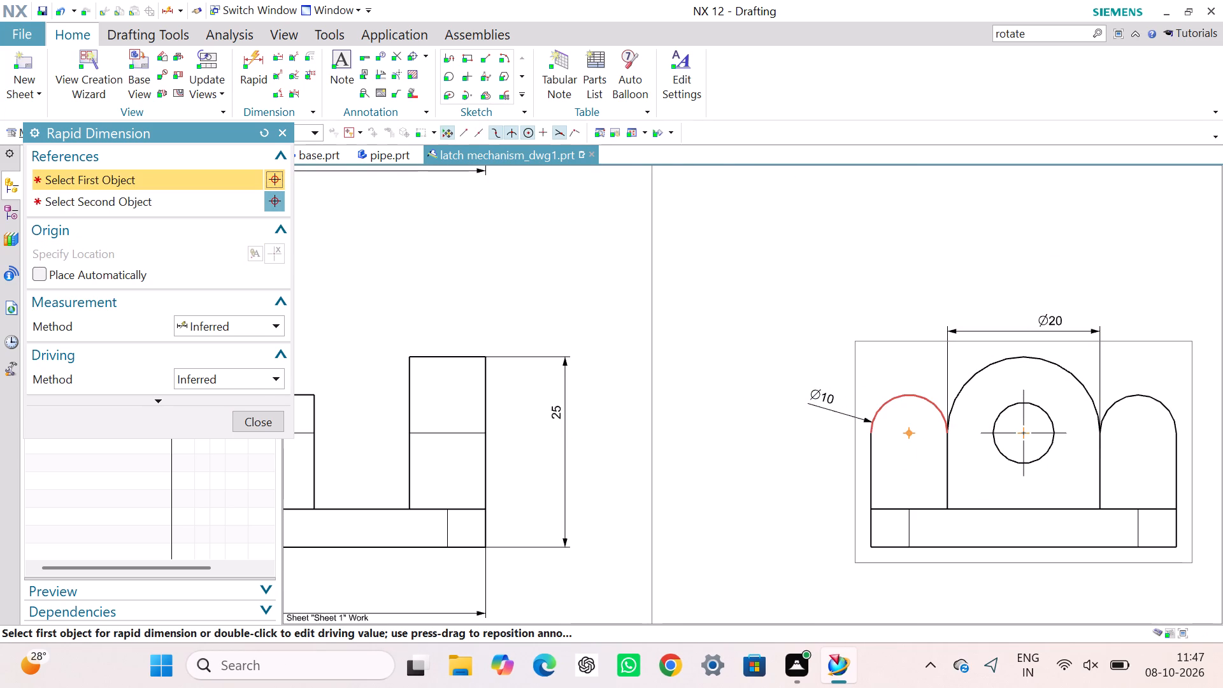
Dimension the vertical distance from the left small arc's centre to the base's bottom edge, placing it beyond the side view's left edge.
{"action": "left_click", "coordinate": [910, 432]}
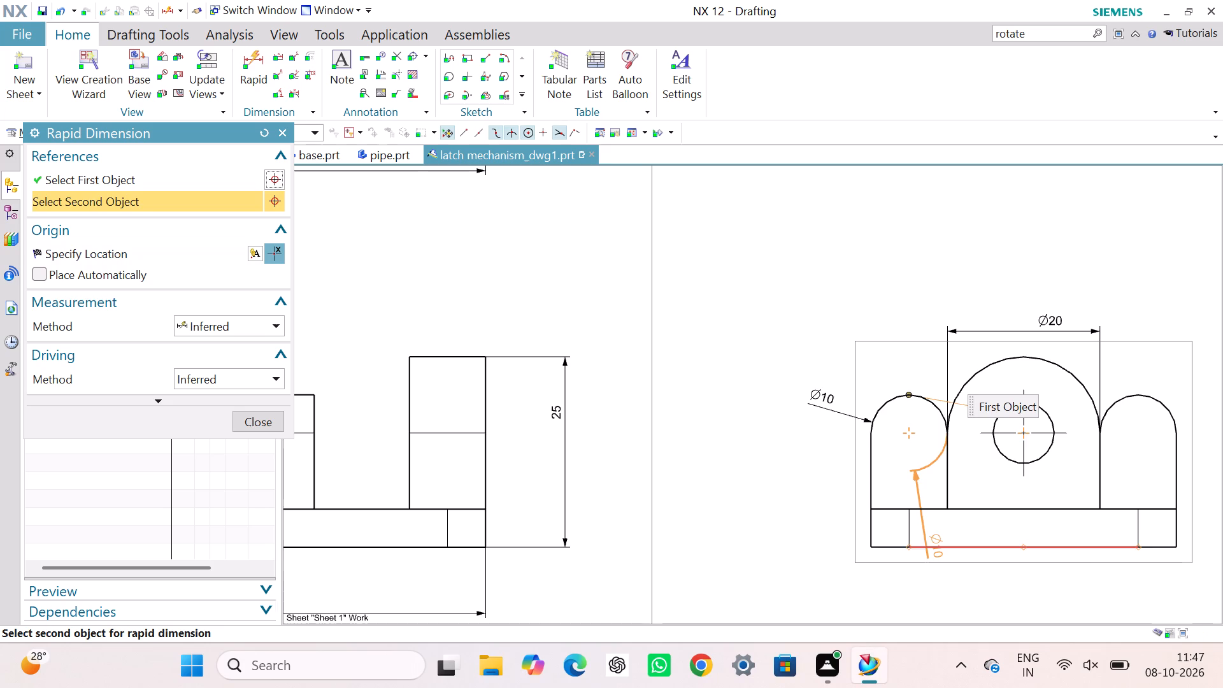
{"action": "left_click", "coordinate": [929, 546]}
{"action": "left_click", "coordinate": [827, 511]}
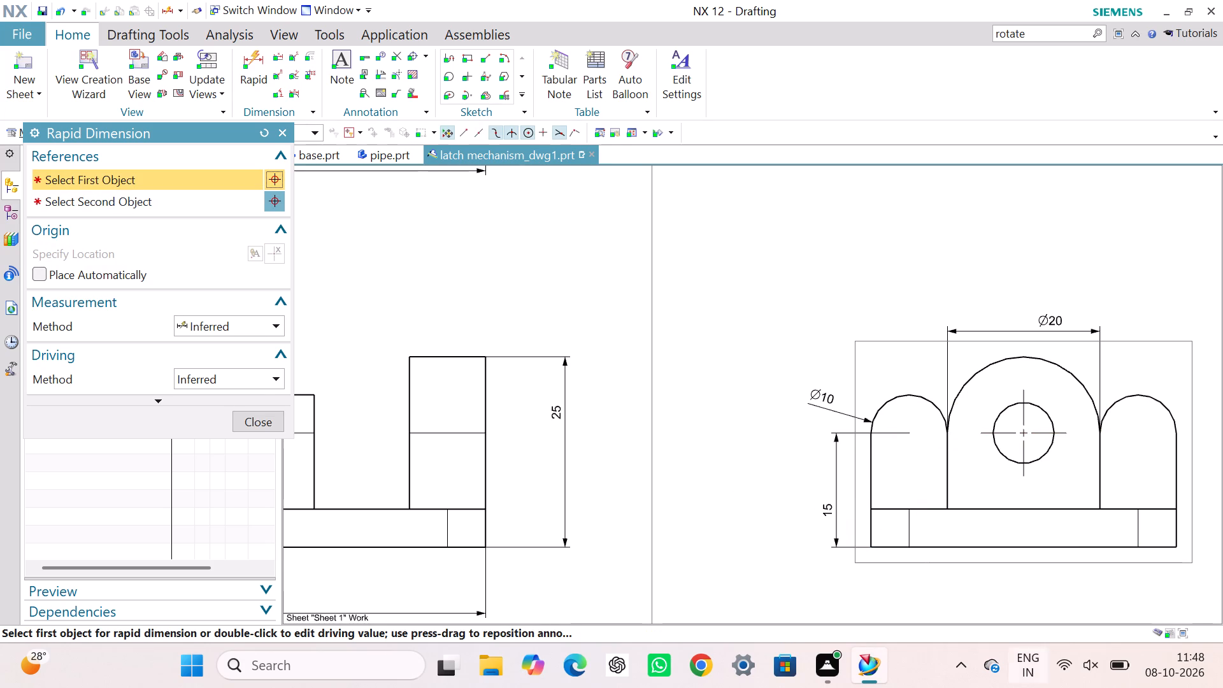
Dimension the side view's overall base width between its two bottom corners, placing it just below the view.
{"action": "left_click", "coordinate": [873, 548]}
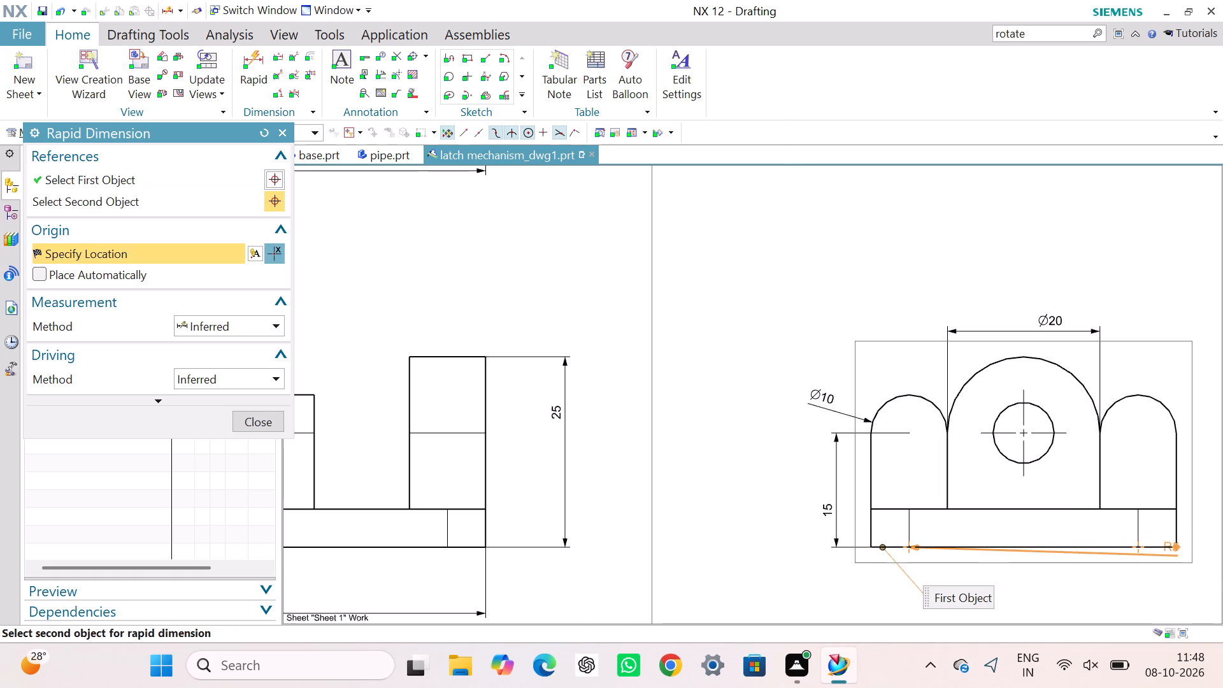
{"action": "left_click", "coordinate": [1174, 543]}
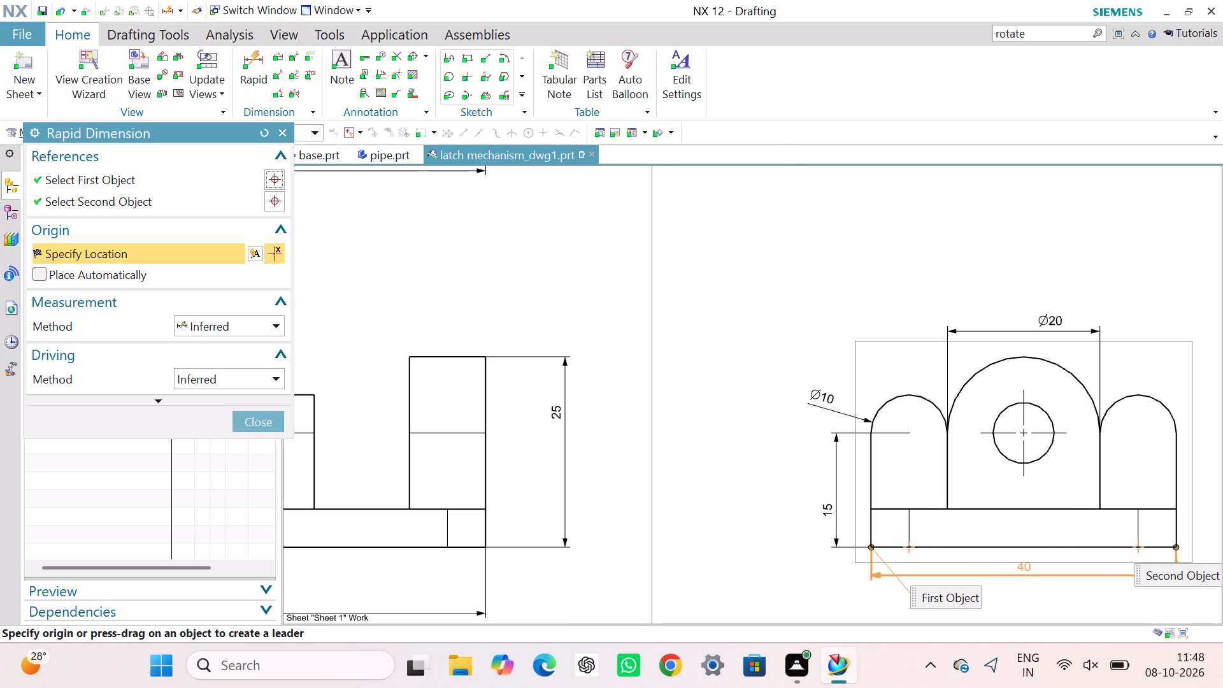
{"action": "left_click", "coordinate": [1033, 566]}
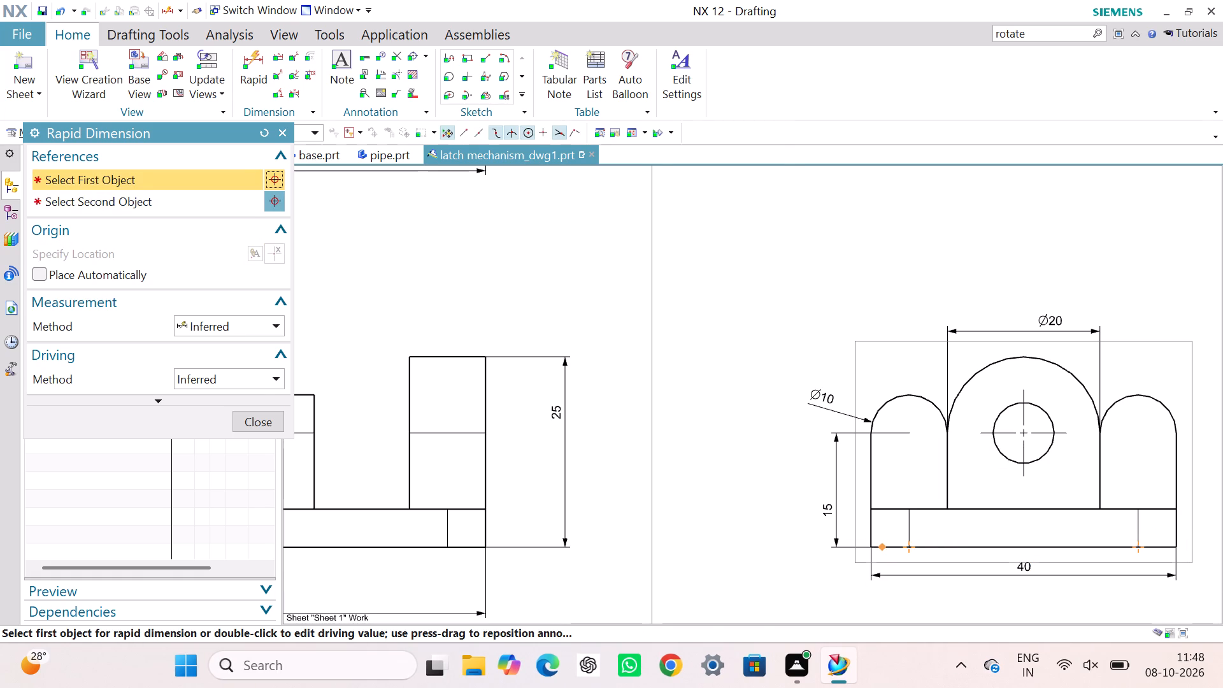
Dimension the base plate's thickness outside the side view's arc-centre height dimension, and shift that height dimension closer to the view with its text higher.
{"action": "left_click", "coordinate": [876, 548]}
{"action": "left_click", "coordinate": [873, 512]}
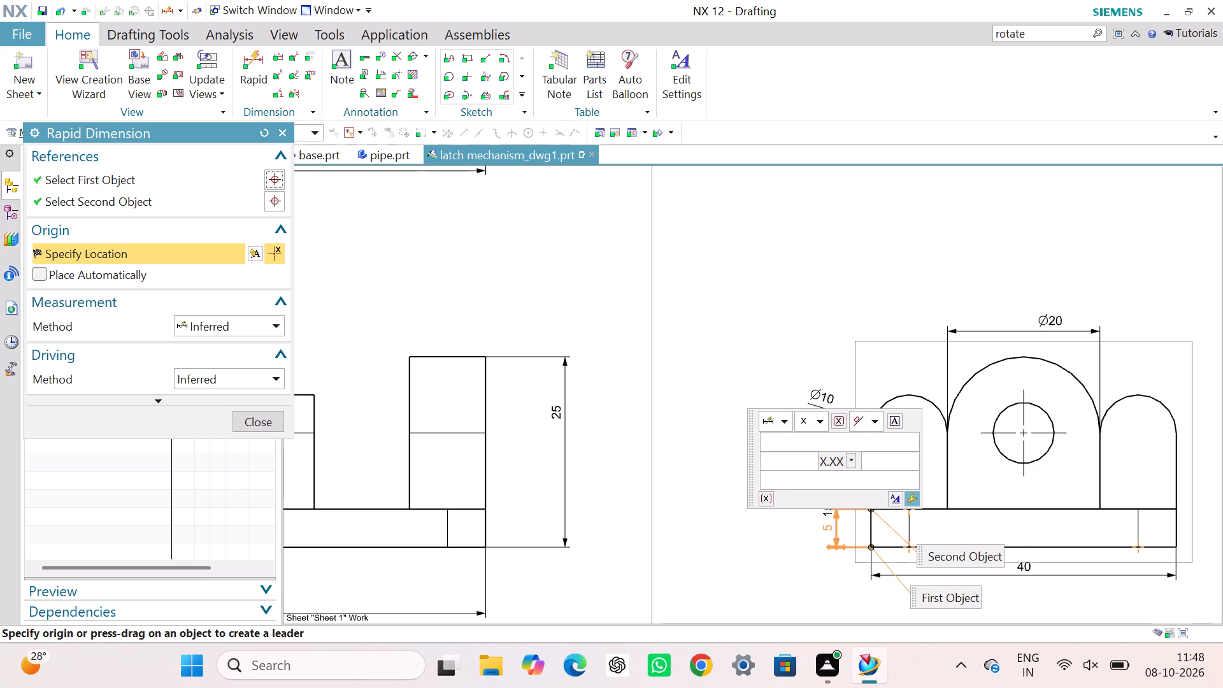
{"action": "left_click", "coordinate": [797, 543]}
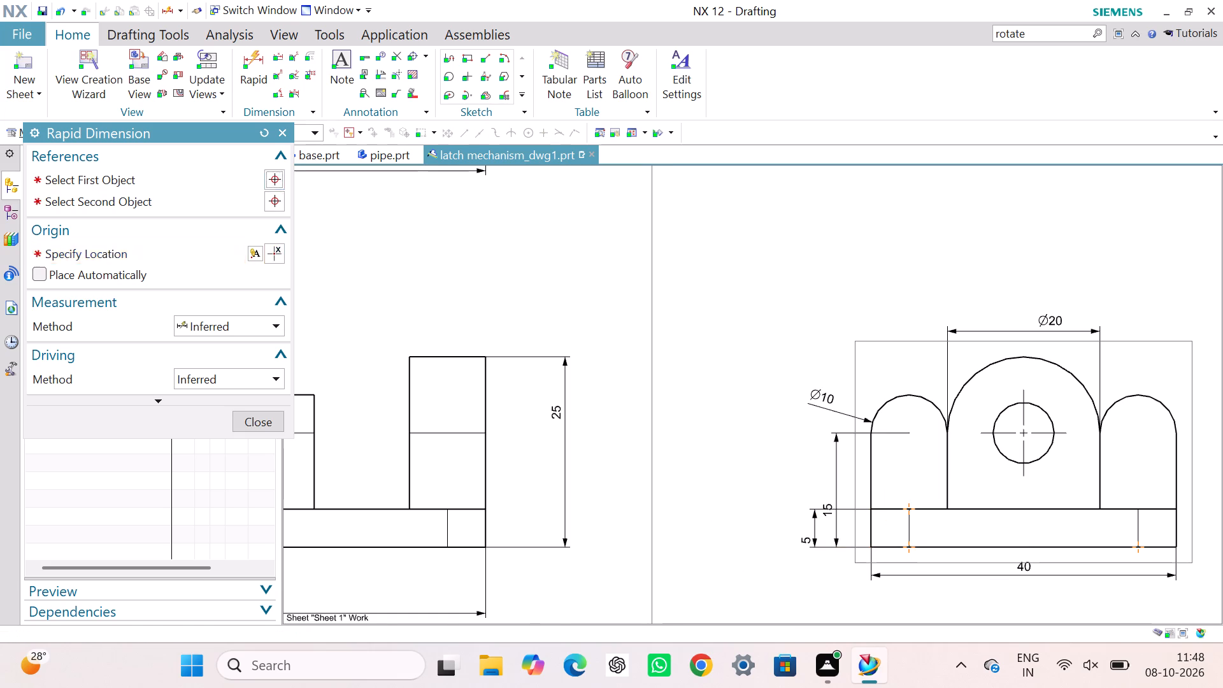
{"action": "left_click_drag", "start_coordinate": [828, 517], "coordinate": [836, 493]}
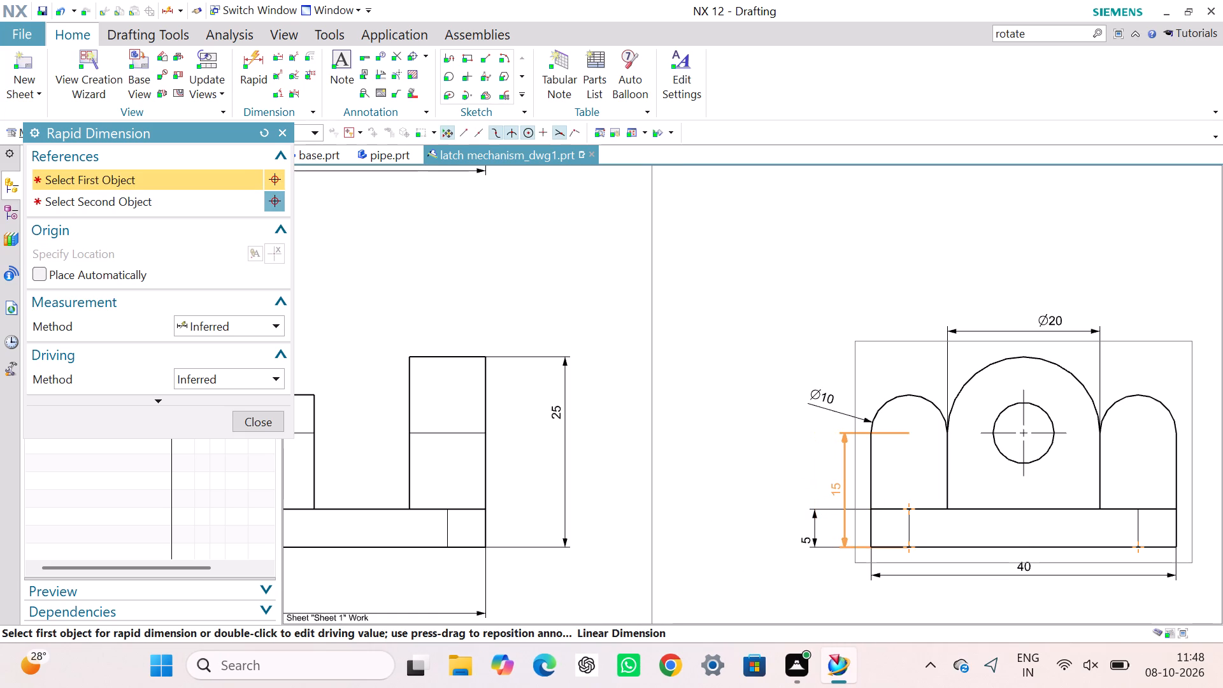
{"action": "left_click_drag", "start_coordinate": [836, 493], "coordinate": [834, 491]}
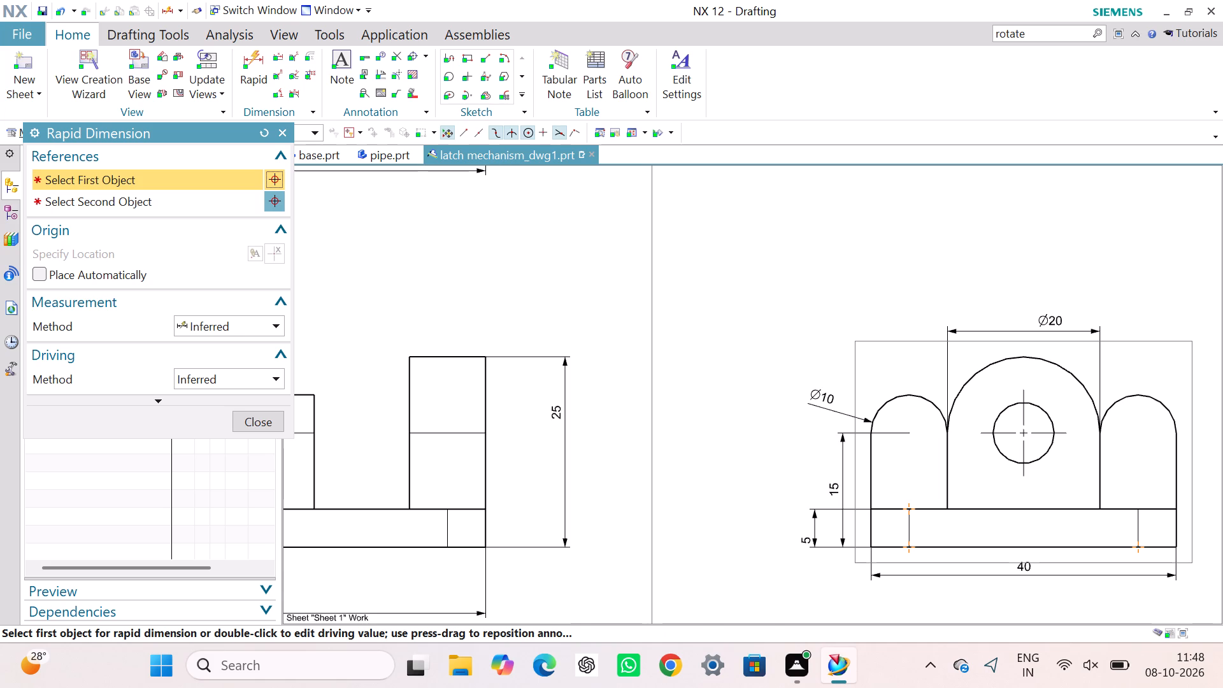
Dimension the base plate's thickness at the front view's right end, inside the overall height dimension, and finish Rapid Dimension.
{"action": "left_click", "coordinate": [485, 545]}
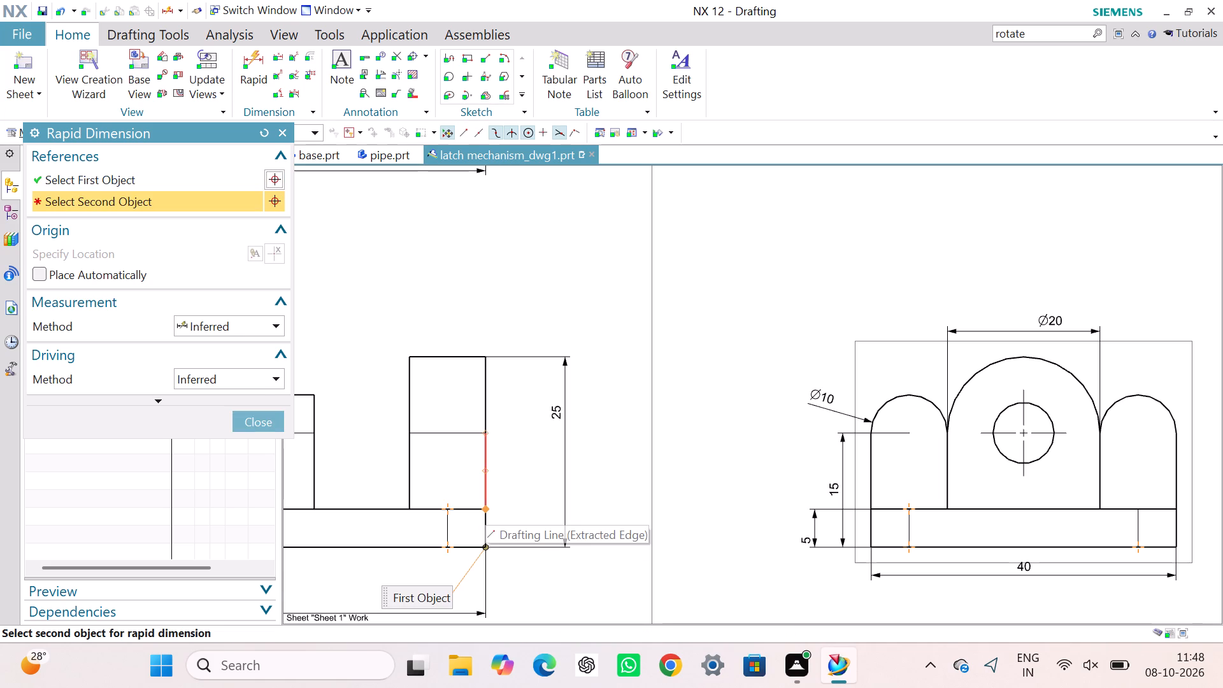
{"action": "left_click", "coordinate": [485, 506]}
{"action": "left_click", "coordinate": [519, 517]}
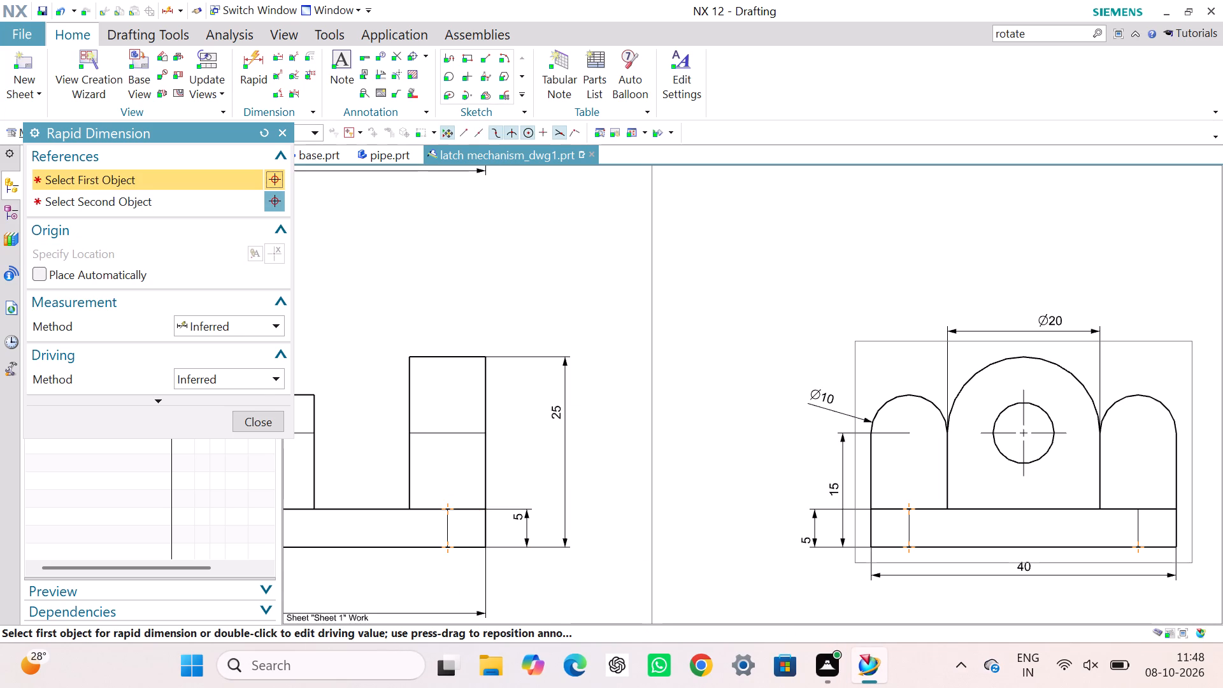
{"action": "left_click", "coordinate": [270, 430]}
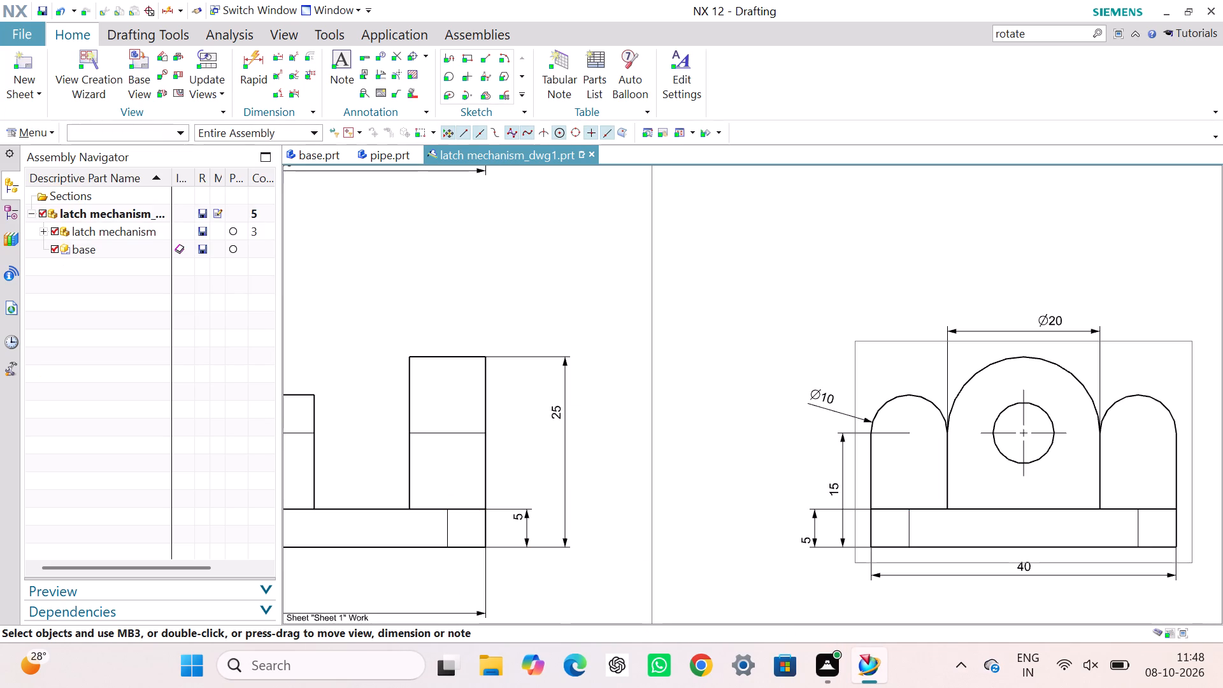
Start the View Creation Wizard and load the pipe part from the NX Cad folder as the basis for the new views.
{"action": "scroll", "coordinate": [636, 512], "scroll_direction": "down", "scroll_amount": 5}
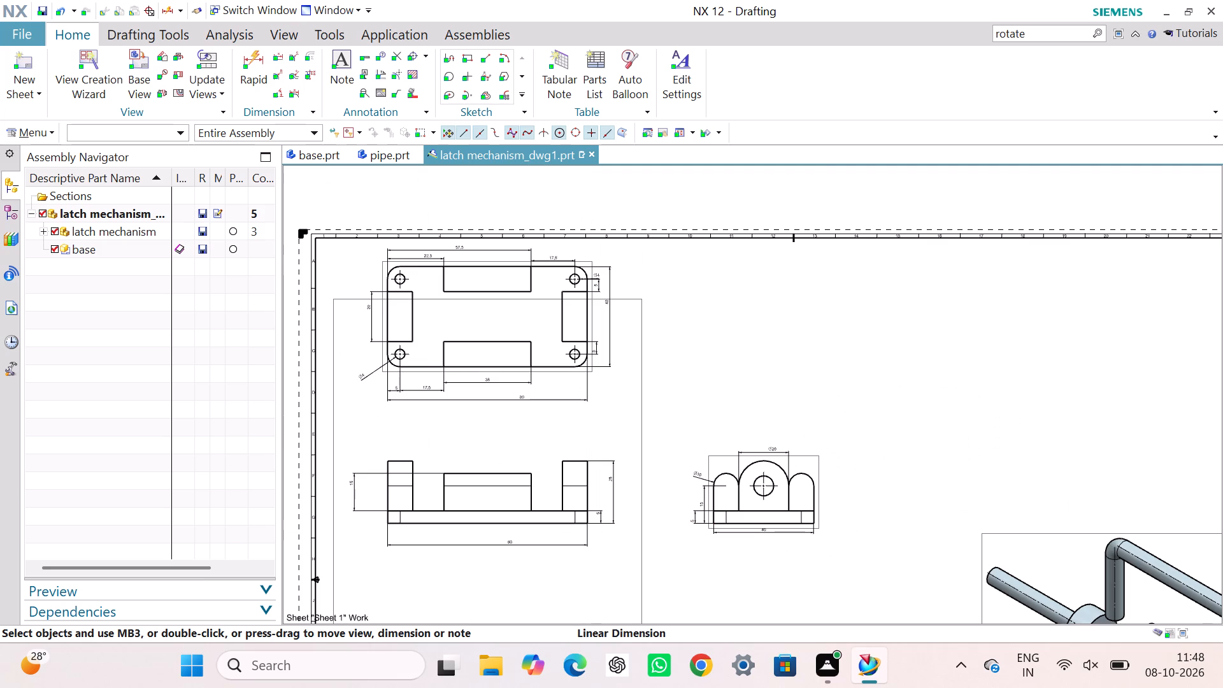
{"action": "middle_click_drag", "start_coordinate": [680, 540], "coordinate": [665, 486]}
{"action": "right_click_drag", "start_coordinate": [680, 540], "coordinate": [665, 486]}
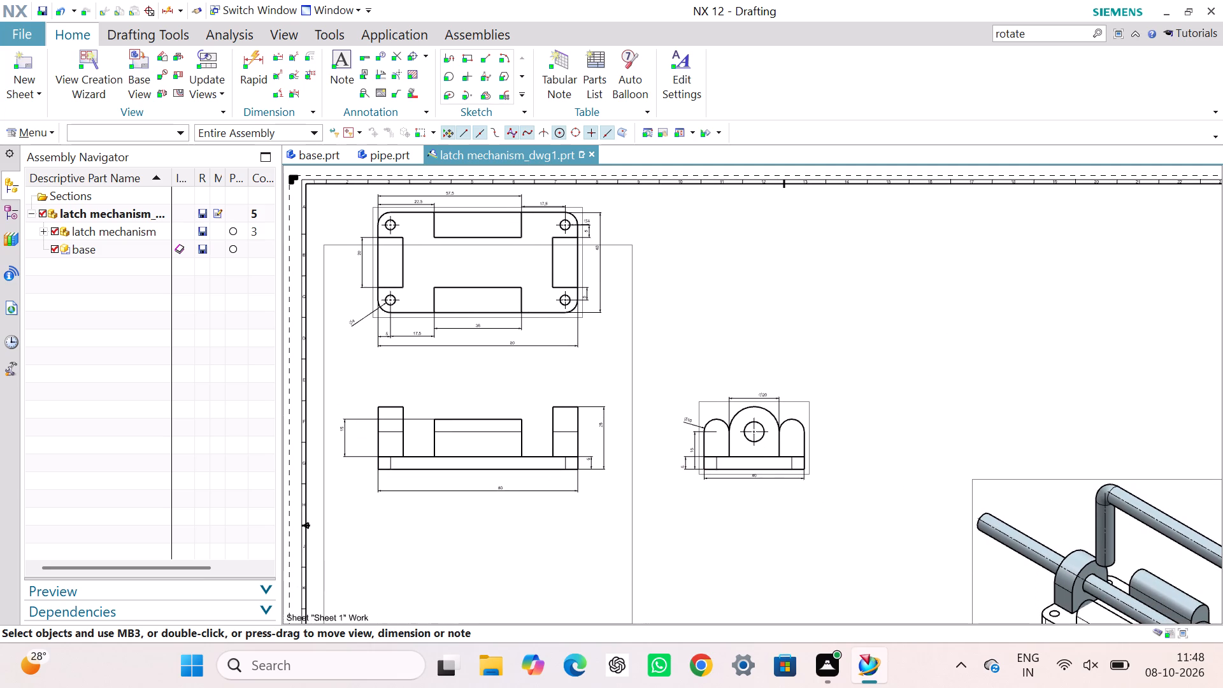
{"action": "middle_click_drag", "start_coordinate": [938, 521], "coordinate": [894, 414]}
{"action": "right_click_drag", "start_coordinate": [938, 521], "coordinate": [894, 414]}
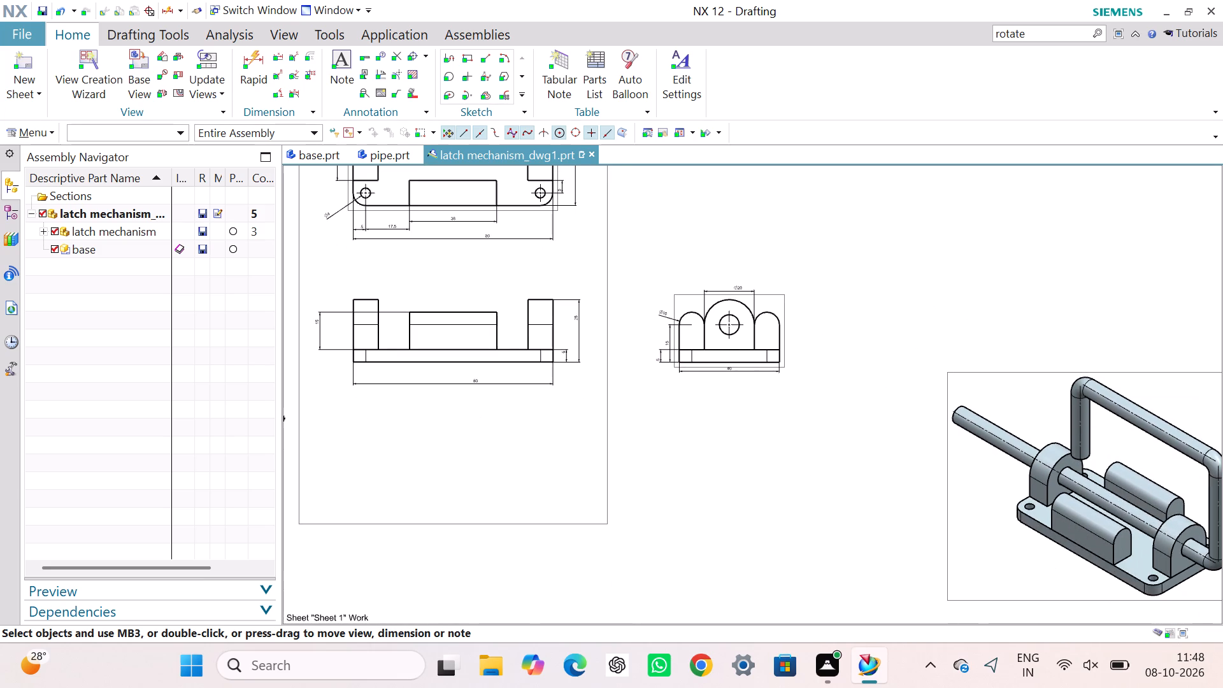
{"action": "middle_click_drag", "start_coordinate": [912, 469], "coordinate": [882, 361]}
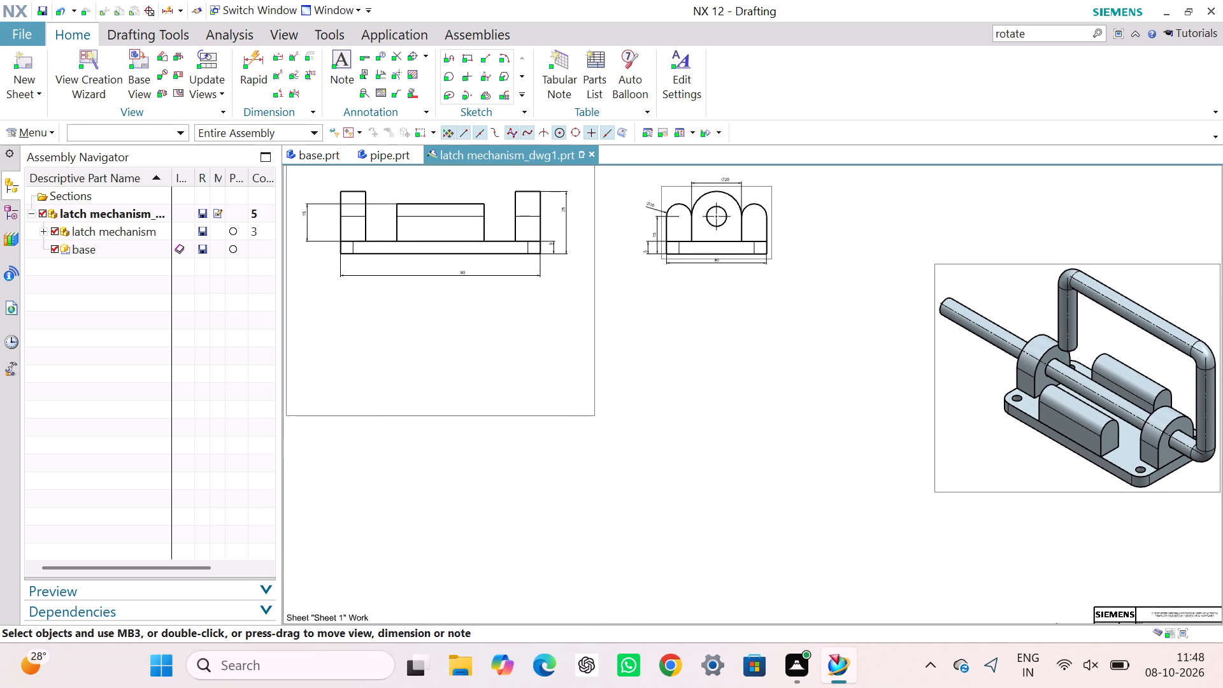
{"action": "middle_click_drag", "start_coordinate": [697, 461], "coordinate": [727, 417]}
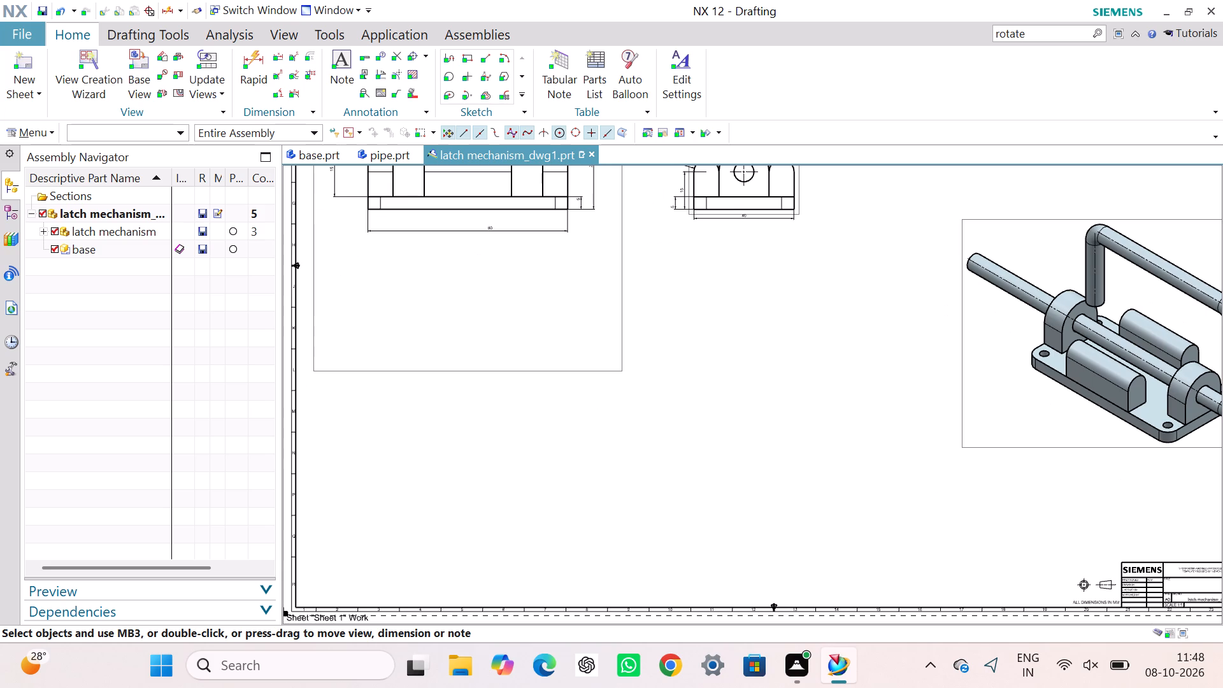
{"action": "scroll", "coordinate": [711, 450], "scroll_direction": "down", "scroll_amount": 1}
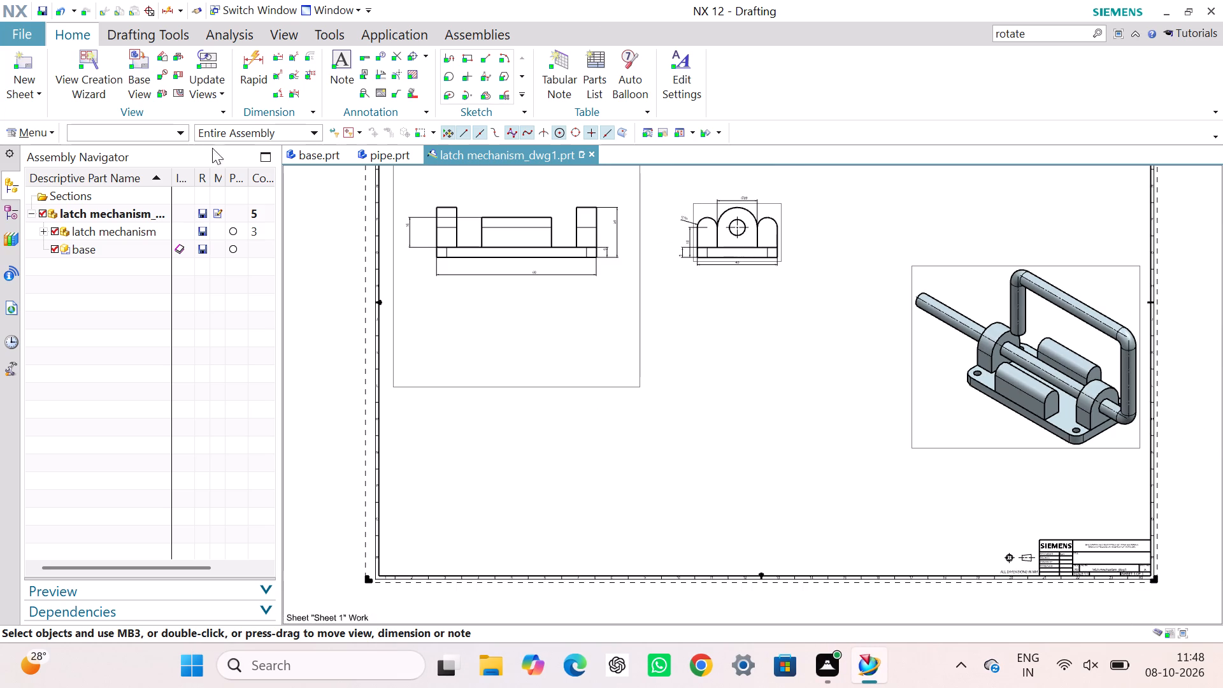
{"action": "left_click", "coordinate": [106, 69]}
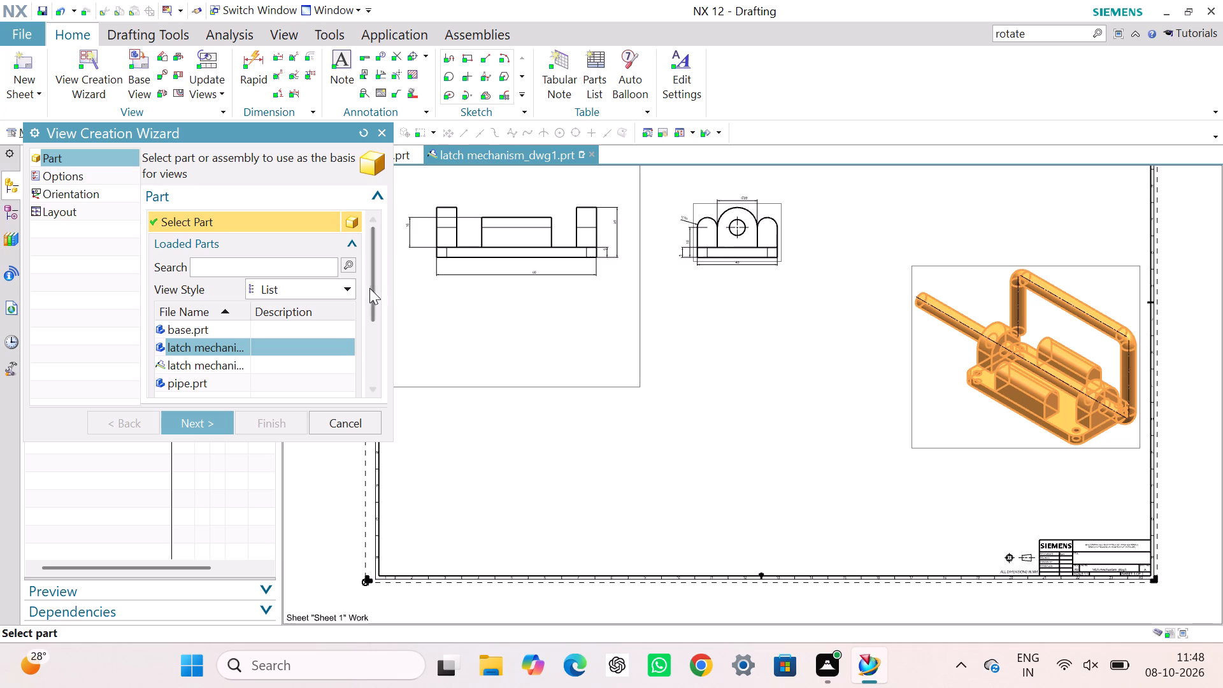
{"action": "left_click_drag", "start_coordinate": [370, 288], "coordinate": [371, 388]}
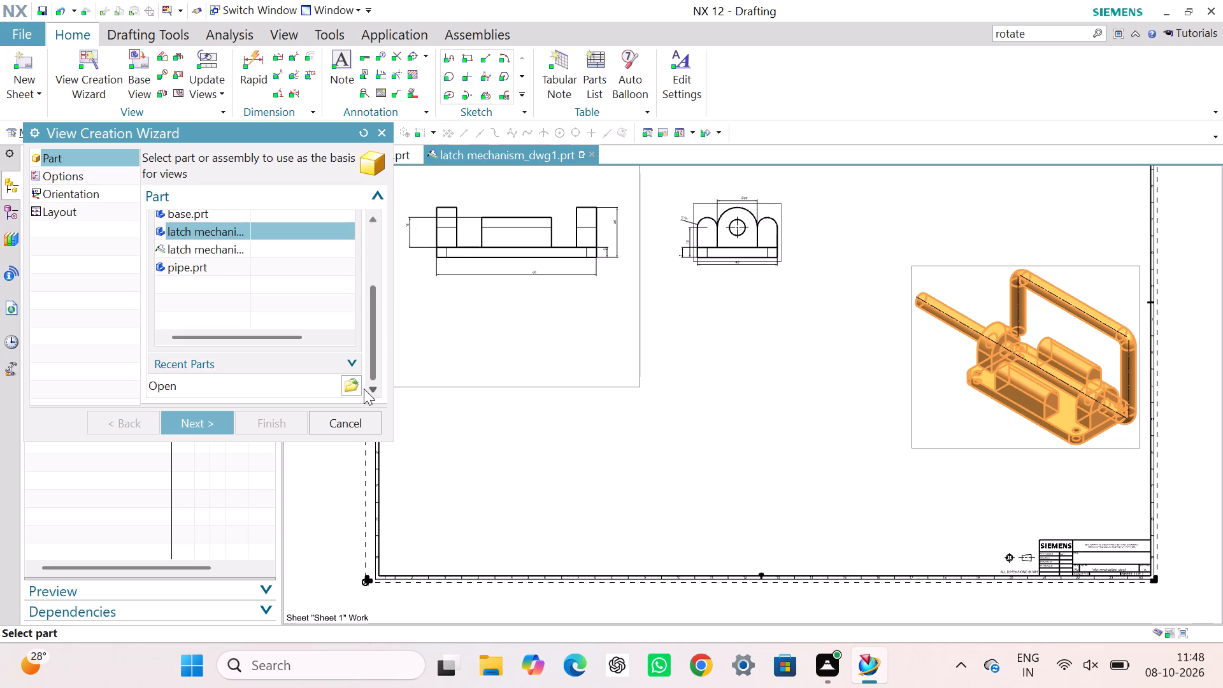
{"action": "left_click", "coordinate": [356, 387]}
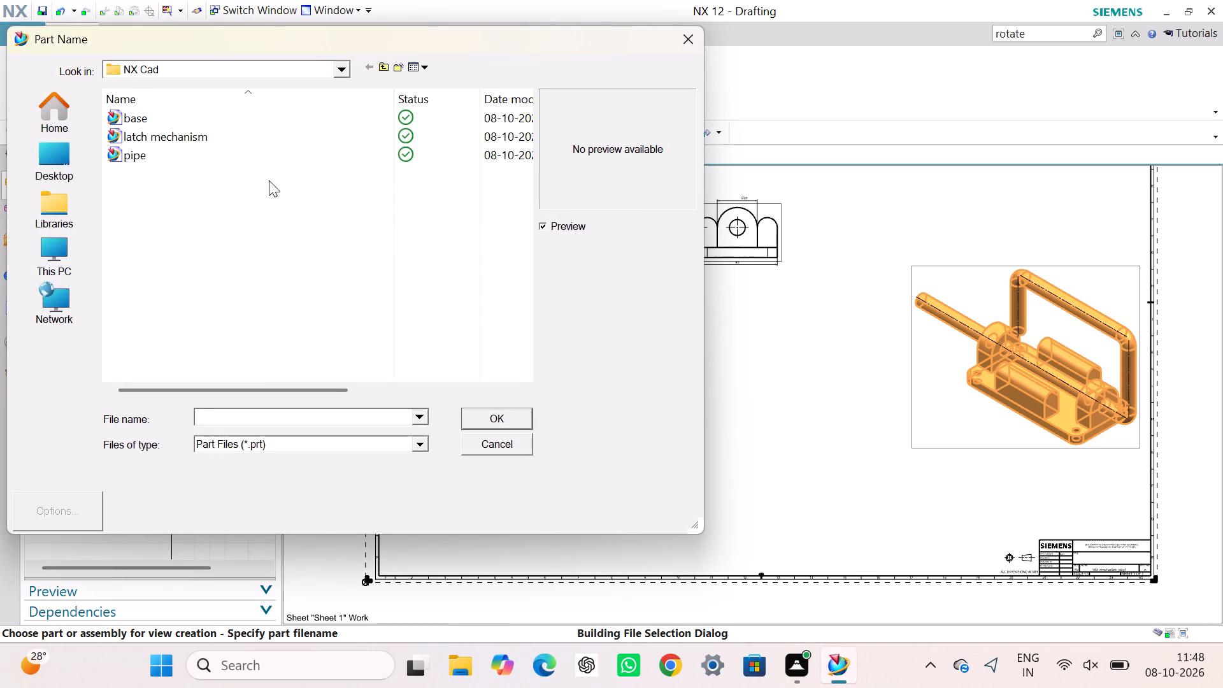
{"action": "left_click", "coordinate": [183, 160]}
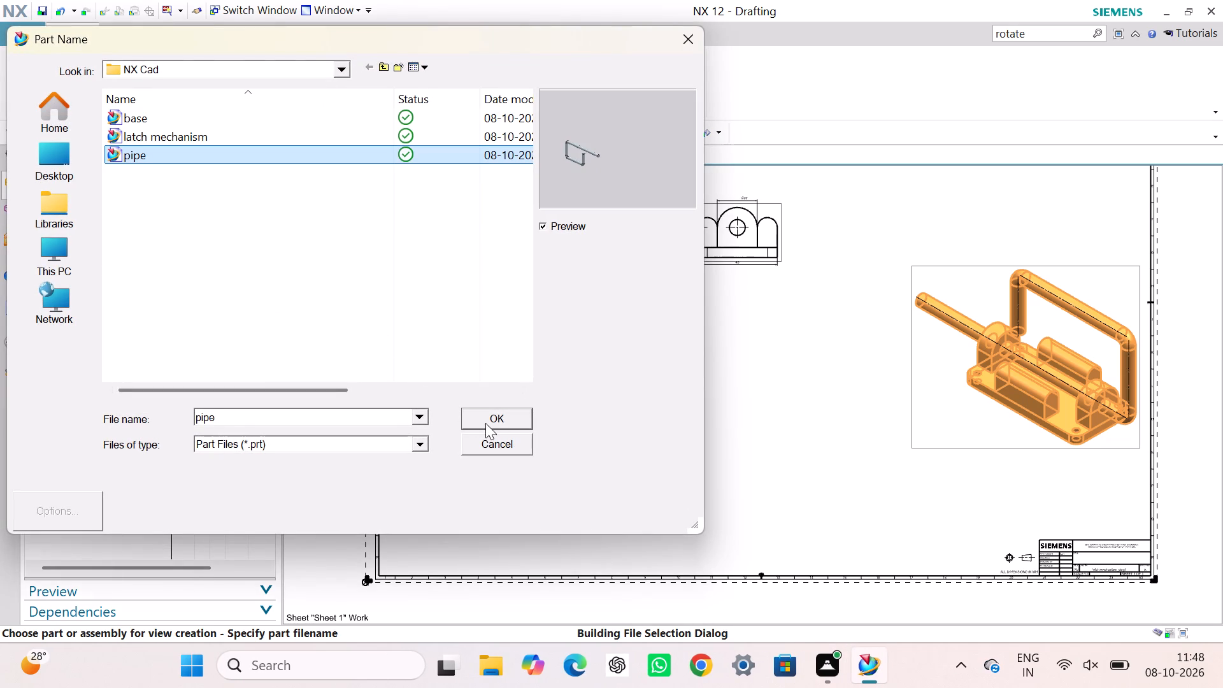
{"action": "left_click", "coordinate": [486, 423]}
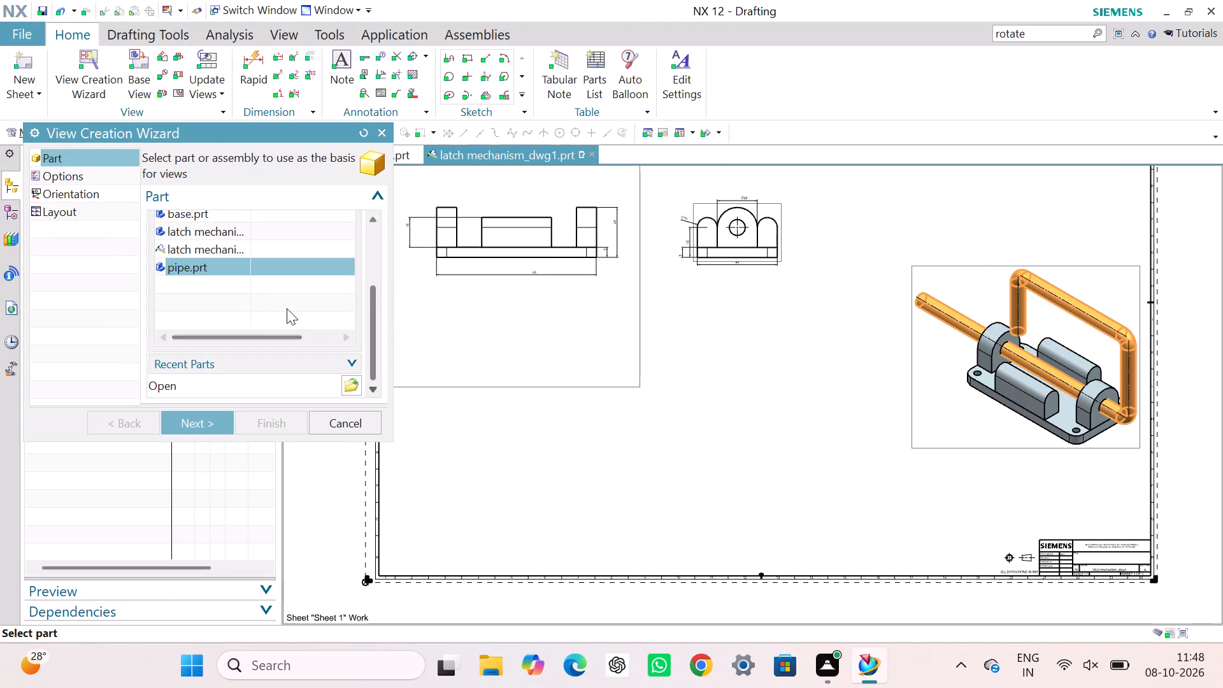
Set the pipe view's scale to a 3:1 ratio, keep the Front orientation, and place the view below the base's front view.
{"action": "left_click", "coordinate": [215, 420]}
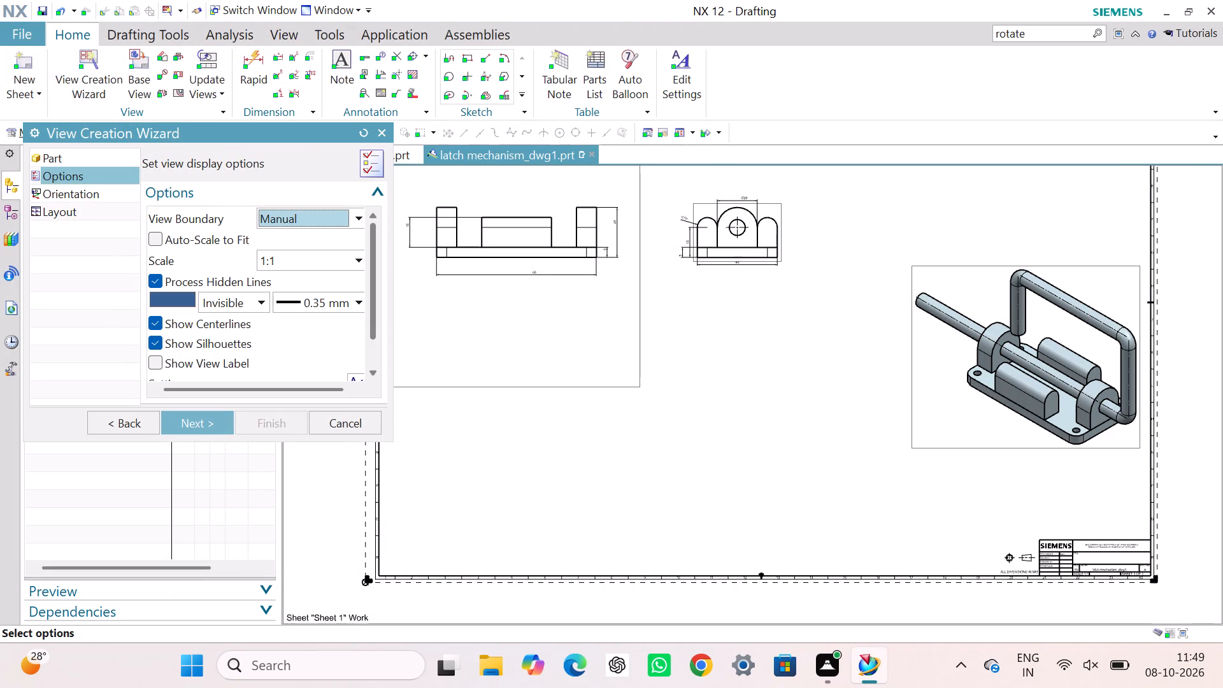
{"action": "left_click", "coordinate": [290, 257]}
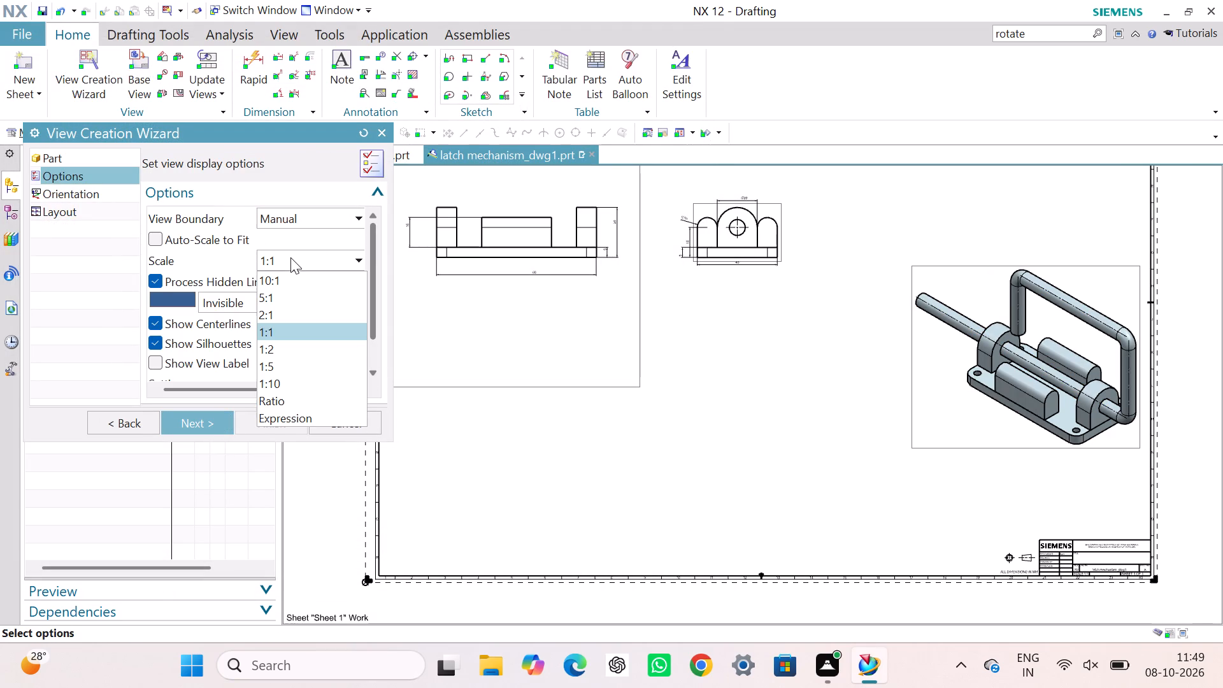
{"action": "left_click", "coordinate": [308, 399]}
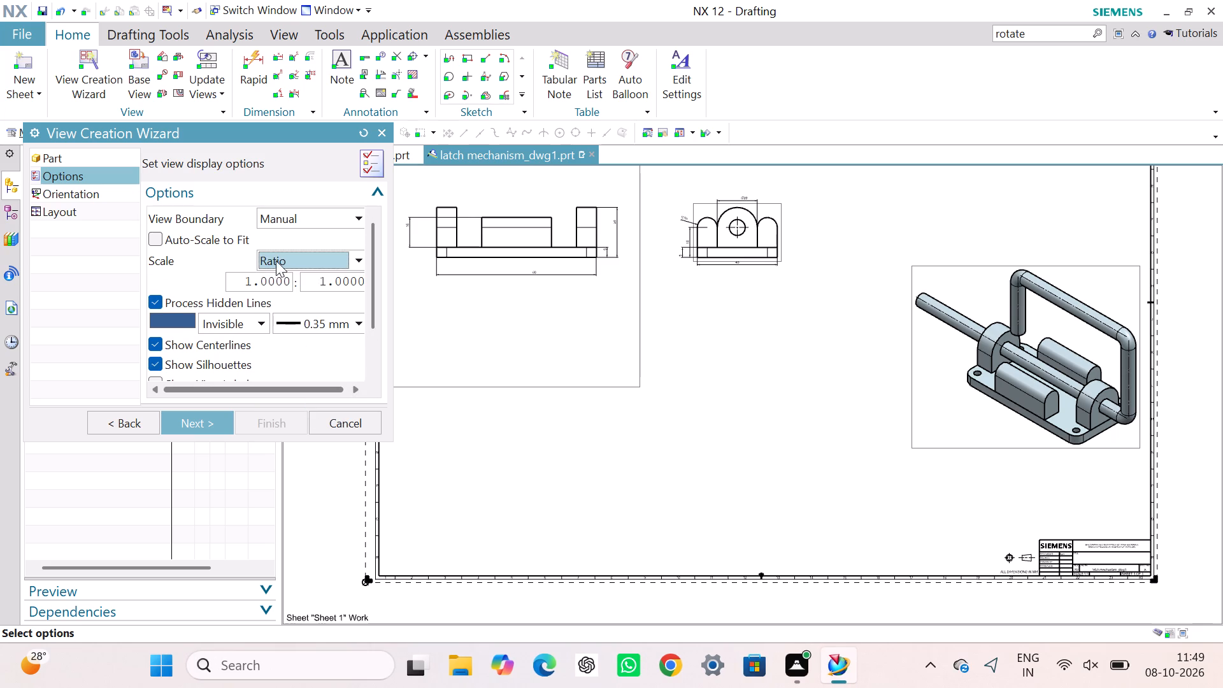
{"action": "left_click", "coordinate": [253, 282]}
{"action": "key", "text": "BackSpace"}
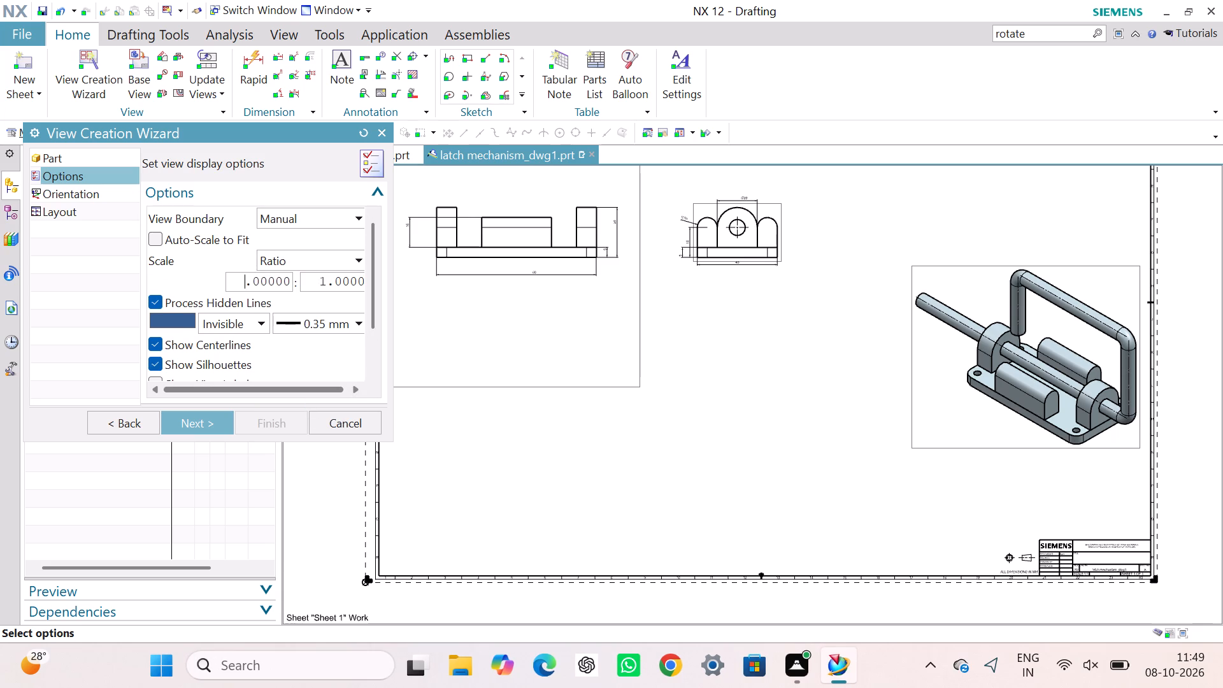
{"action": "key", "text": "3"}
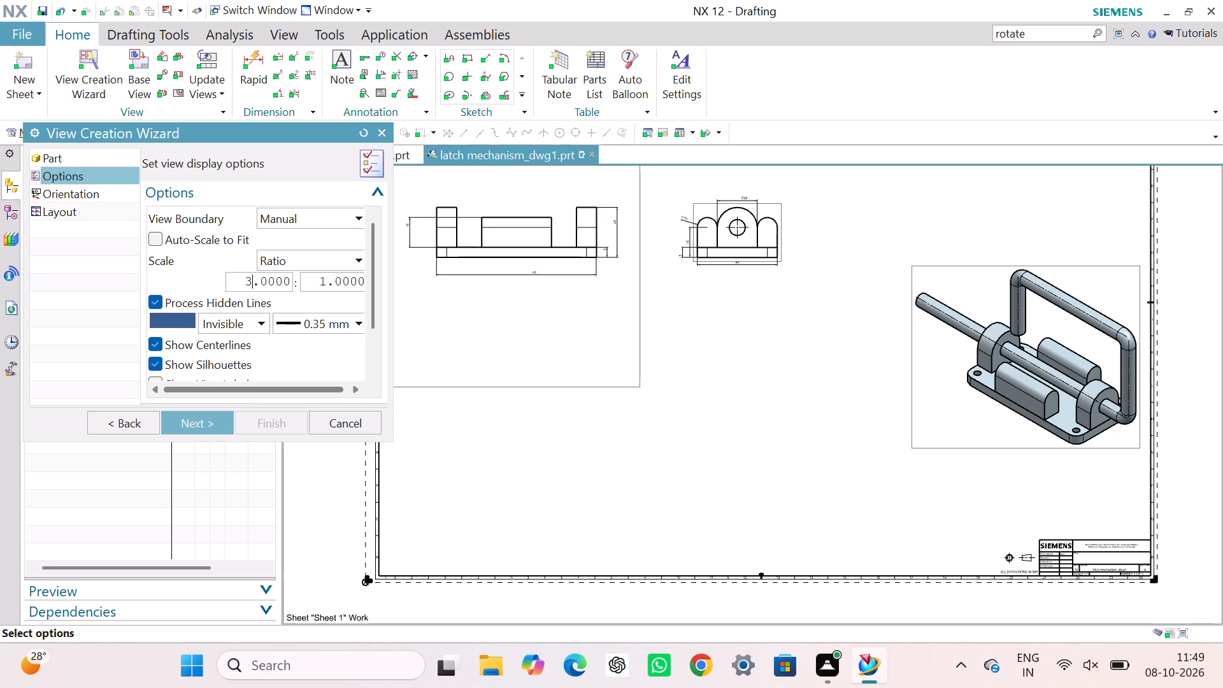
{"action": "left_click", "coordinate": [187, 429]}
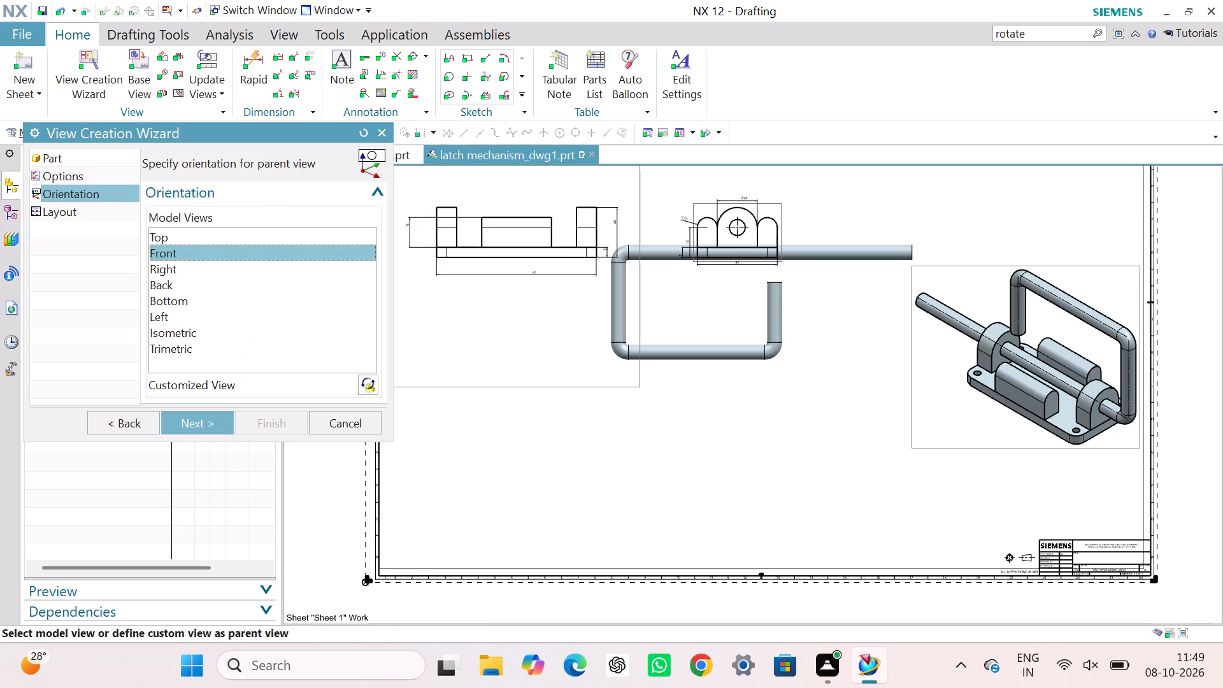
{"action": "left_click", "coordinate": [209, 424]}
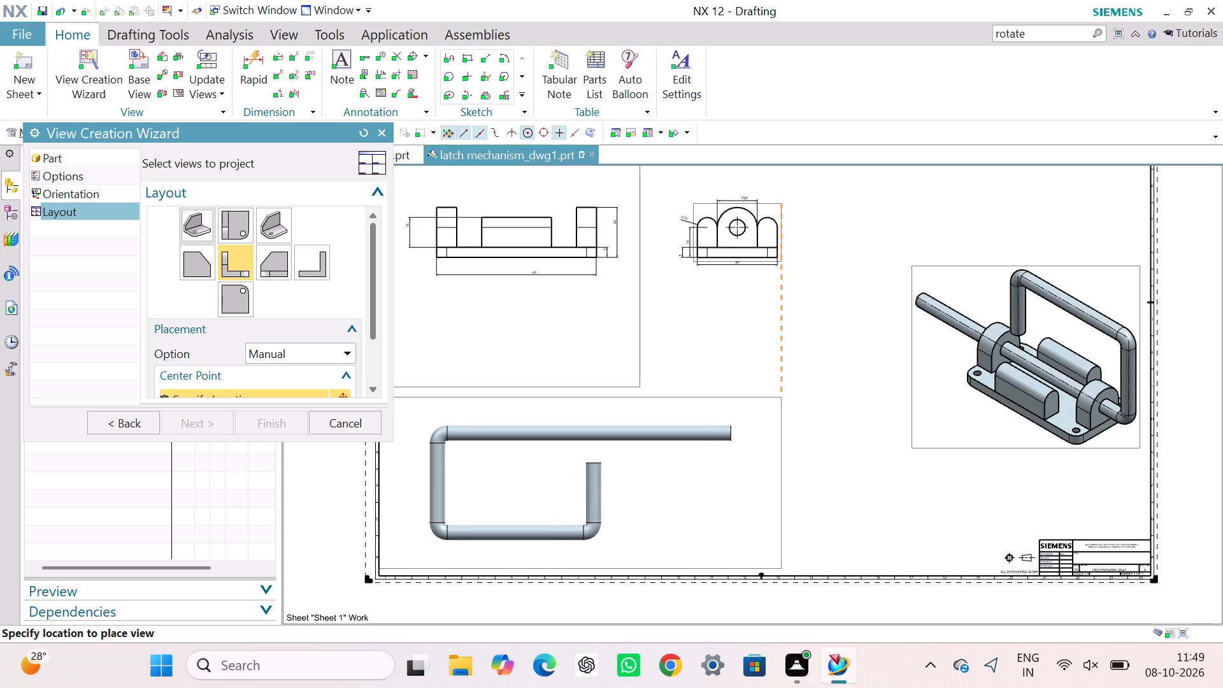
{"action": "left_click", "coordinate": [580, 482]}
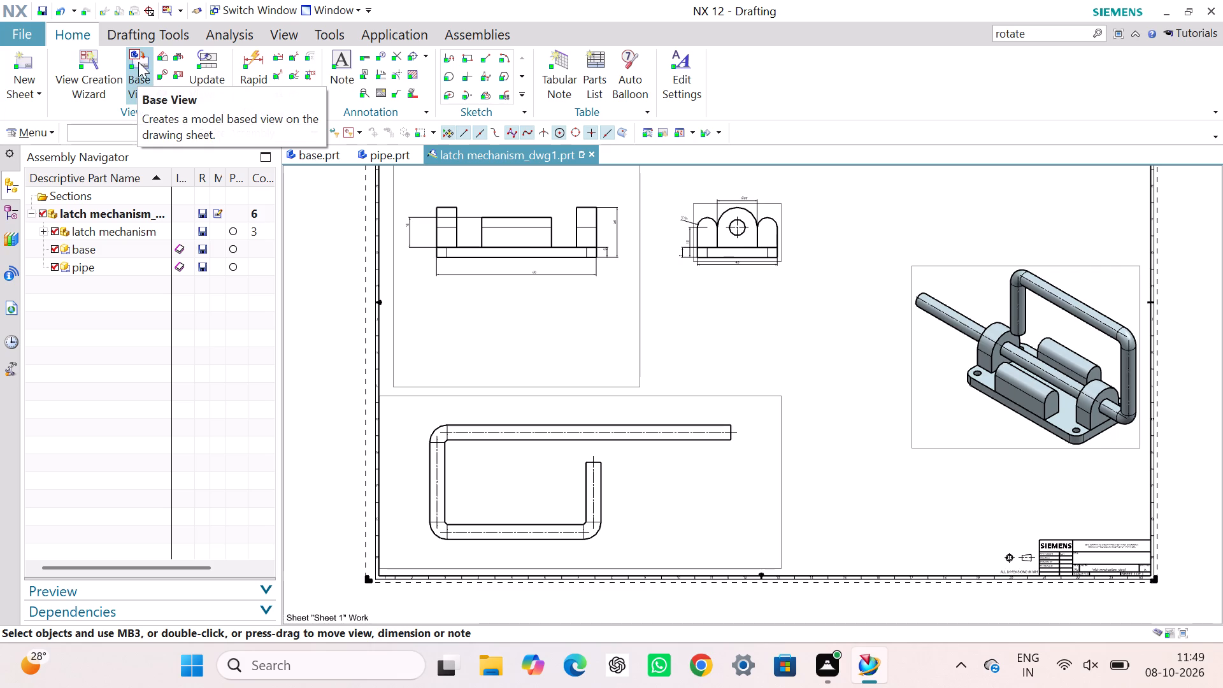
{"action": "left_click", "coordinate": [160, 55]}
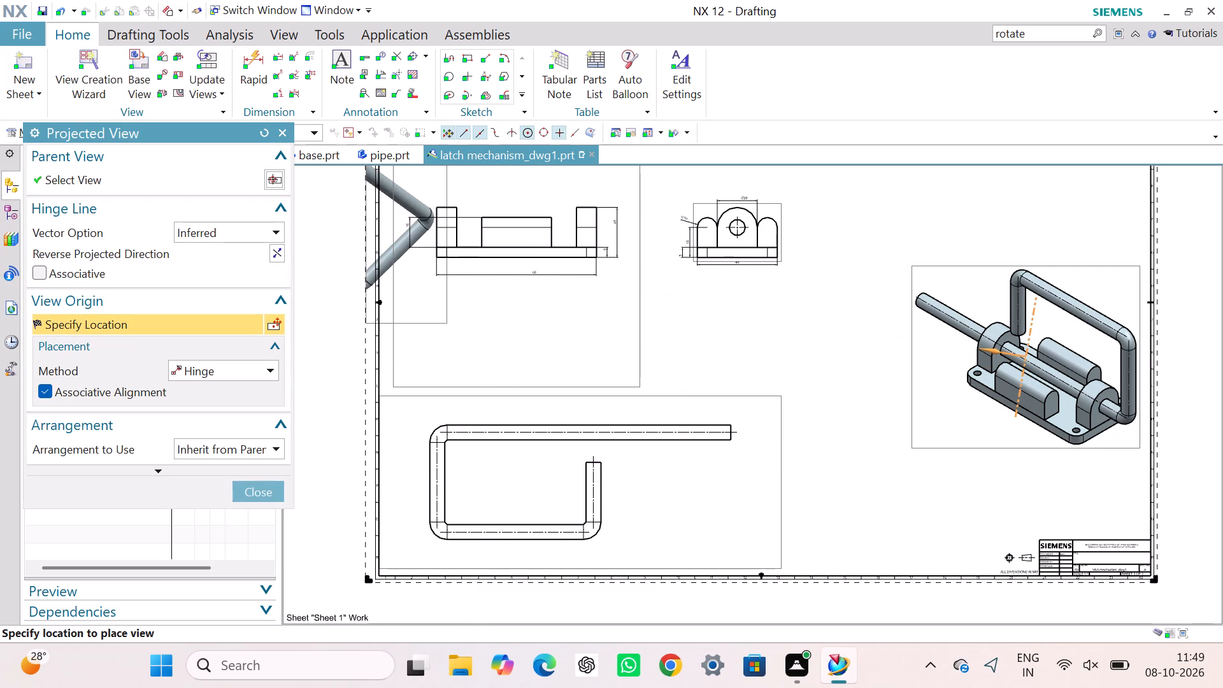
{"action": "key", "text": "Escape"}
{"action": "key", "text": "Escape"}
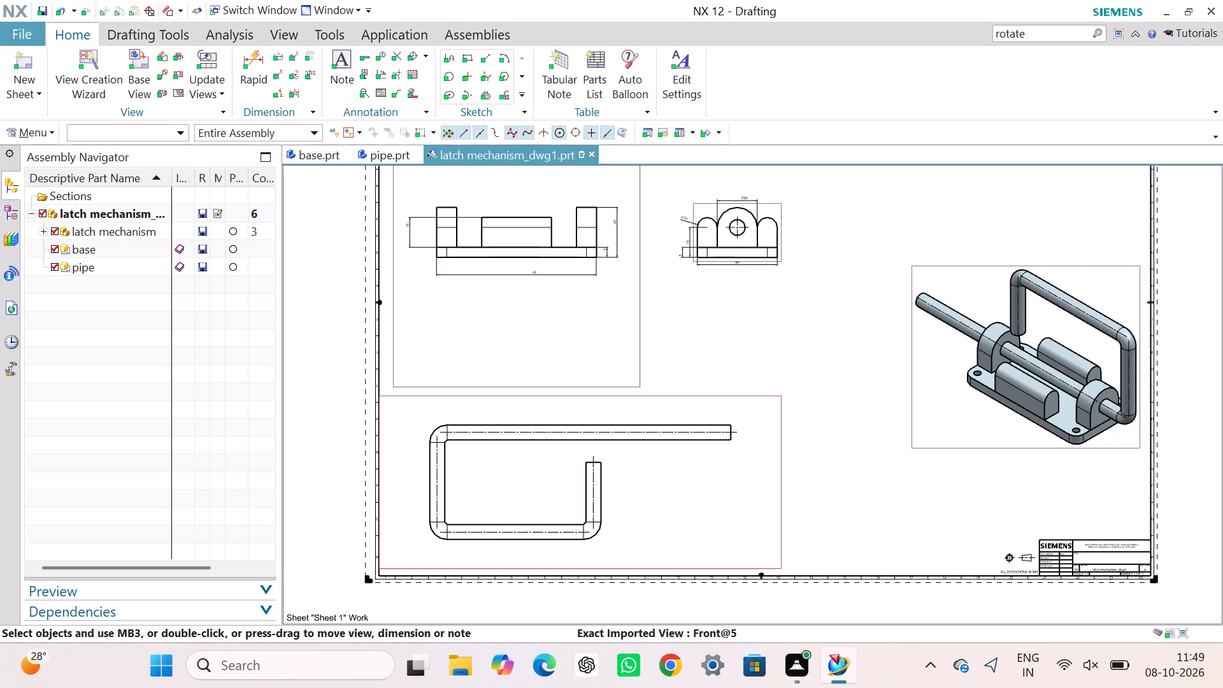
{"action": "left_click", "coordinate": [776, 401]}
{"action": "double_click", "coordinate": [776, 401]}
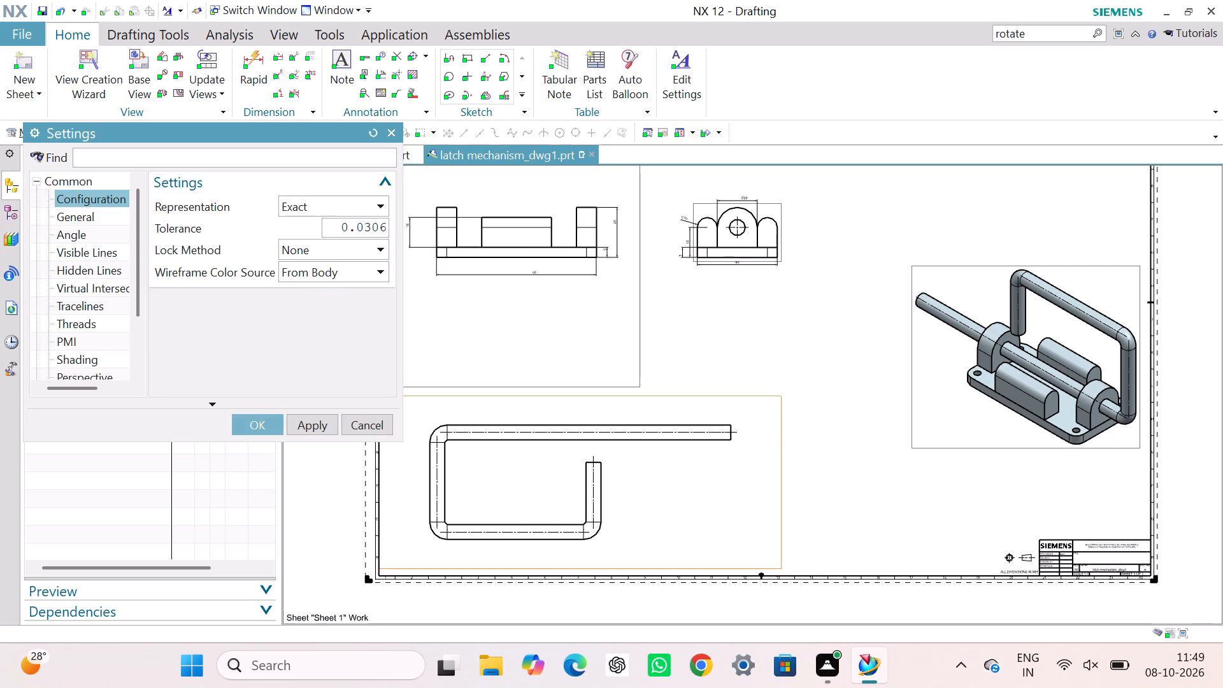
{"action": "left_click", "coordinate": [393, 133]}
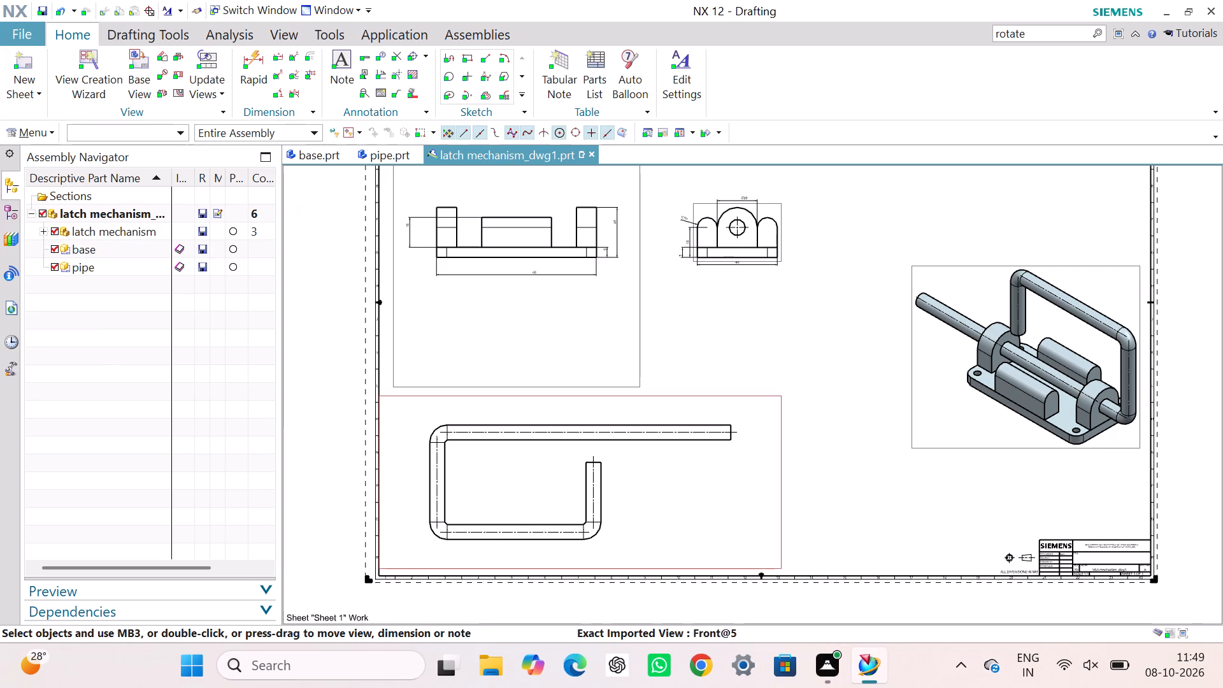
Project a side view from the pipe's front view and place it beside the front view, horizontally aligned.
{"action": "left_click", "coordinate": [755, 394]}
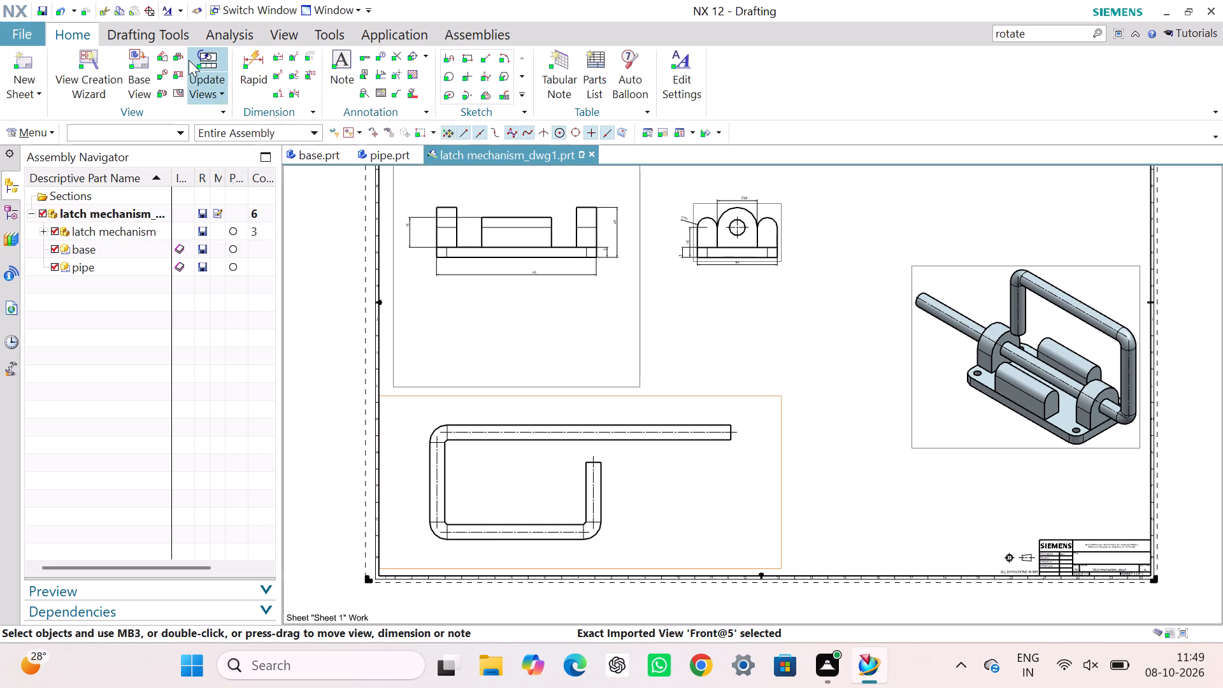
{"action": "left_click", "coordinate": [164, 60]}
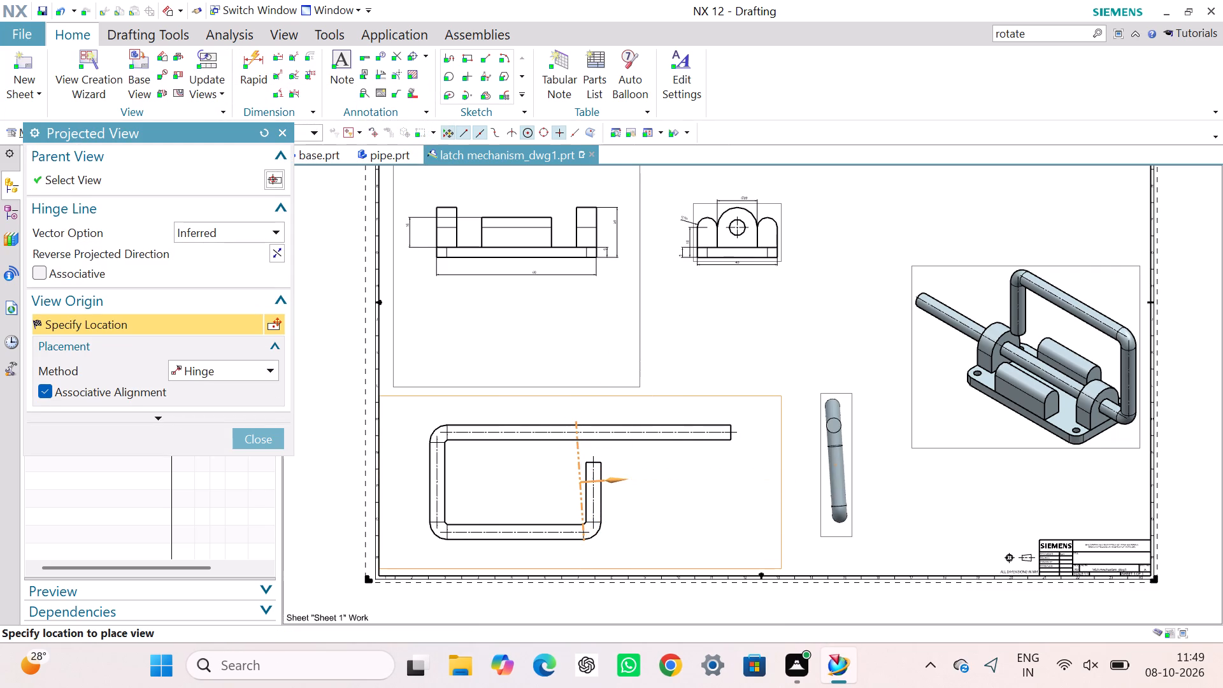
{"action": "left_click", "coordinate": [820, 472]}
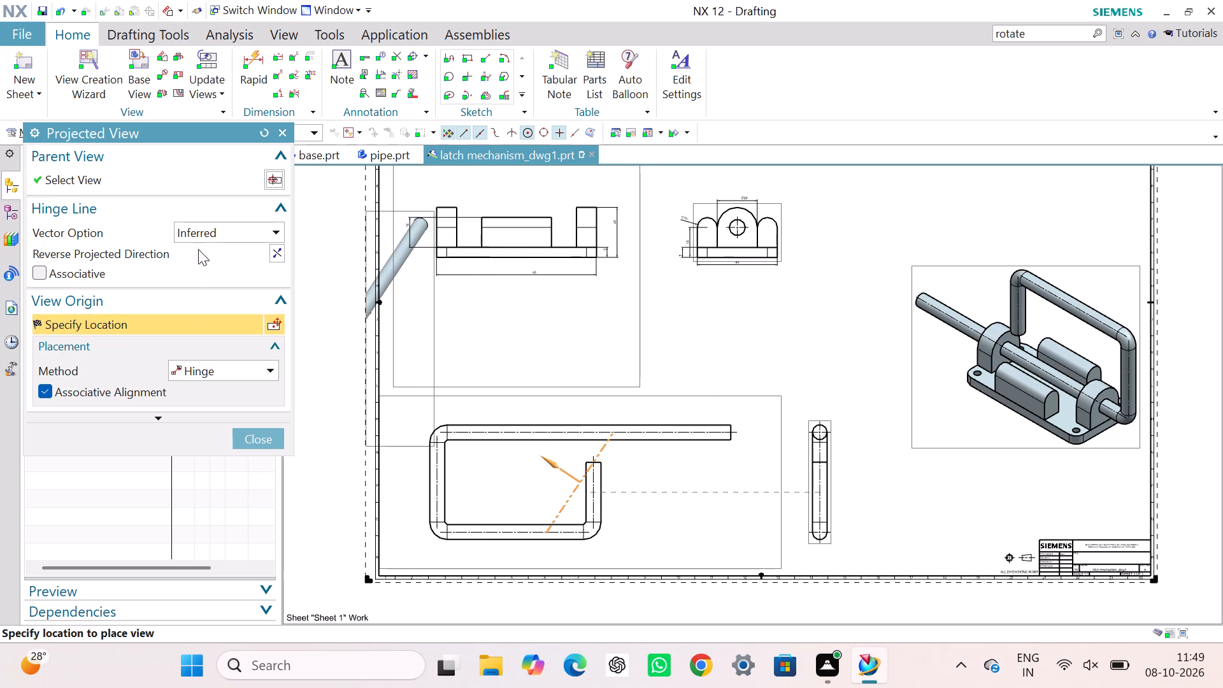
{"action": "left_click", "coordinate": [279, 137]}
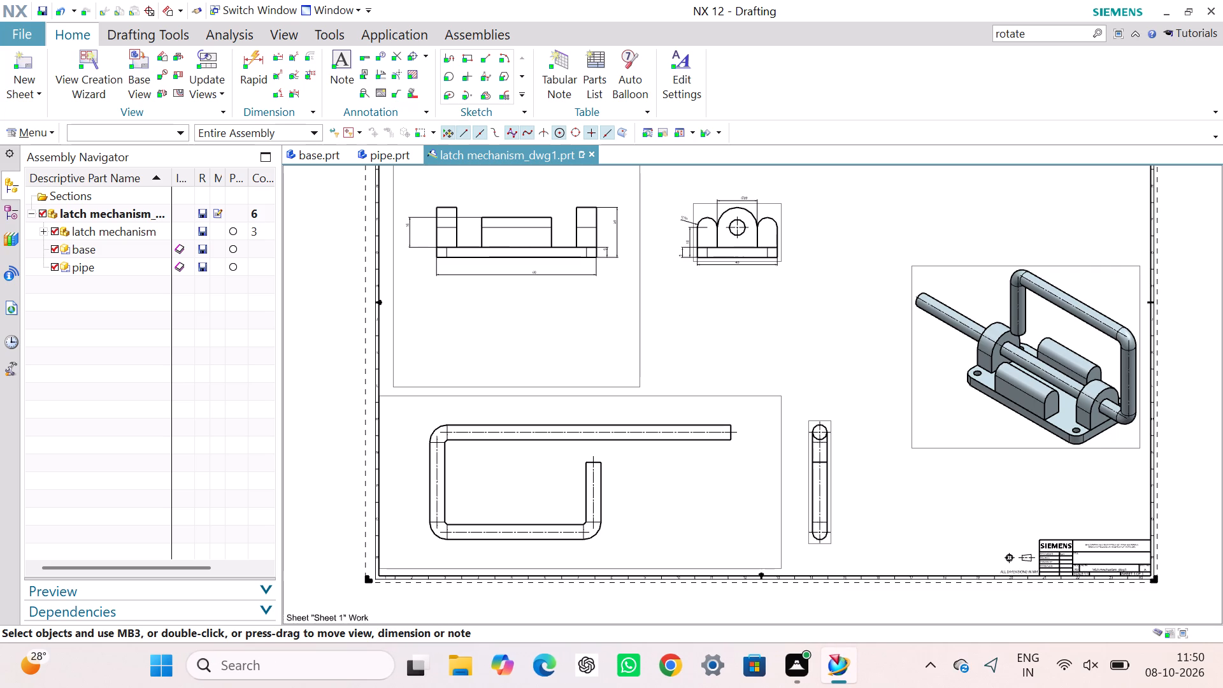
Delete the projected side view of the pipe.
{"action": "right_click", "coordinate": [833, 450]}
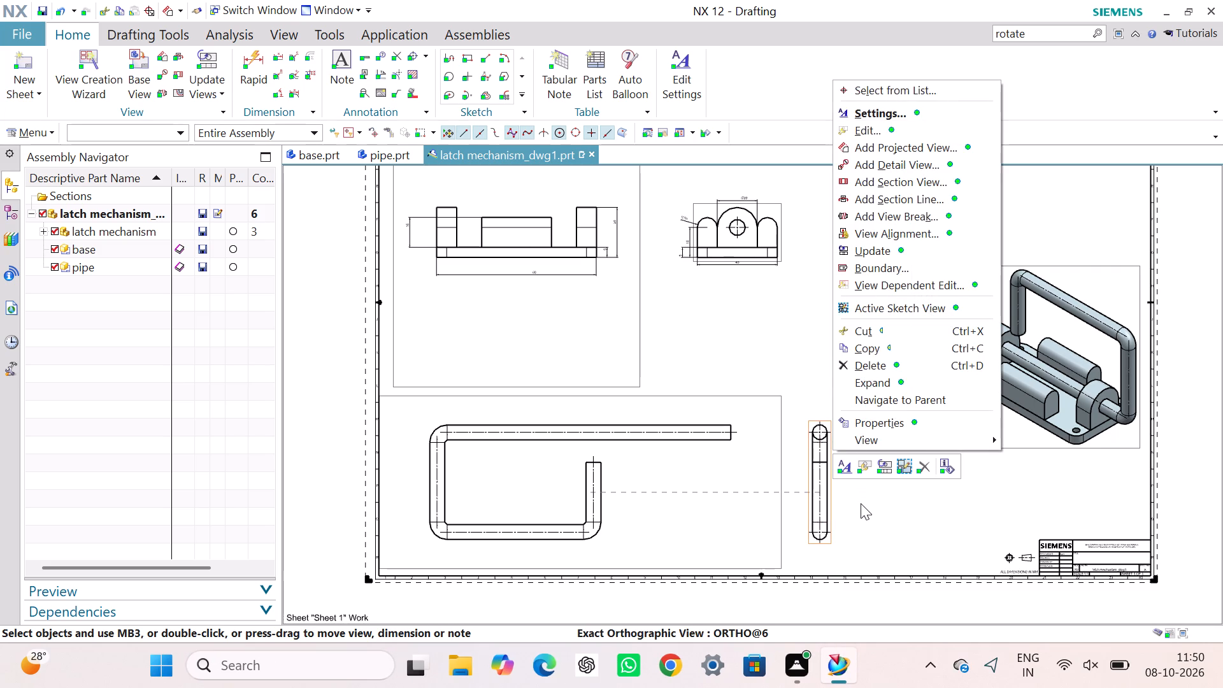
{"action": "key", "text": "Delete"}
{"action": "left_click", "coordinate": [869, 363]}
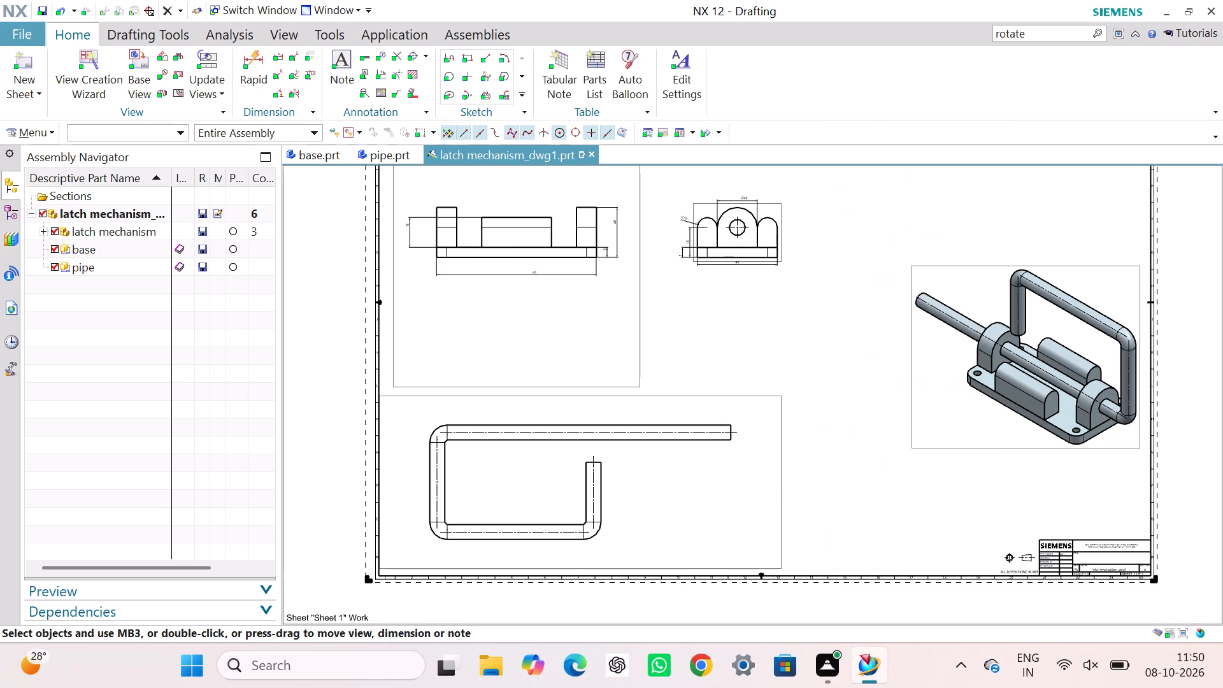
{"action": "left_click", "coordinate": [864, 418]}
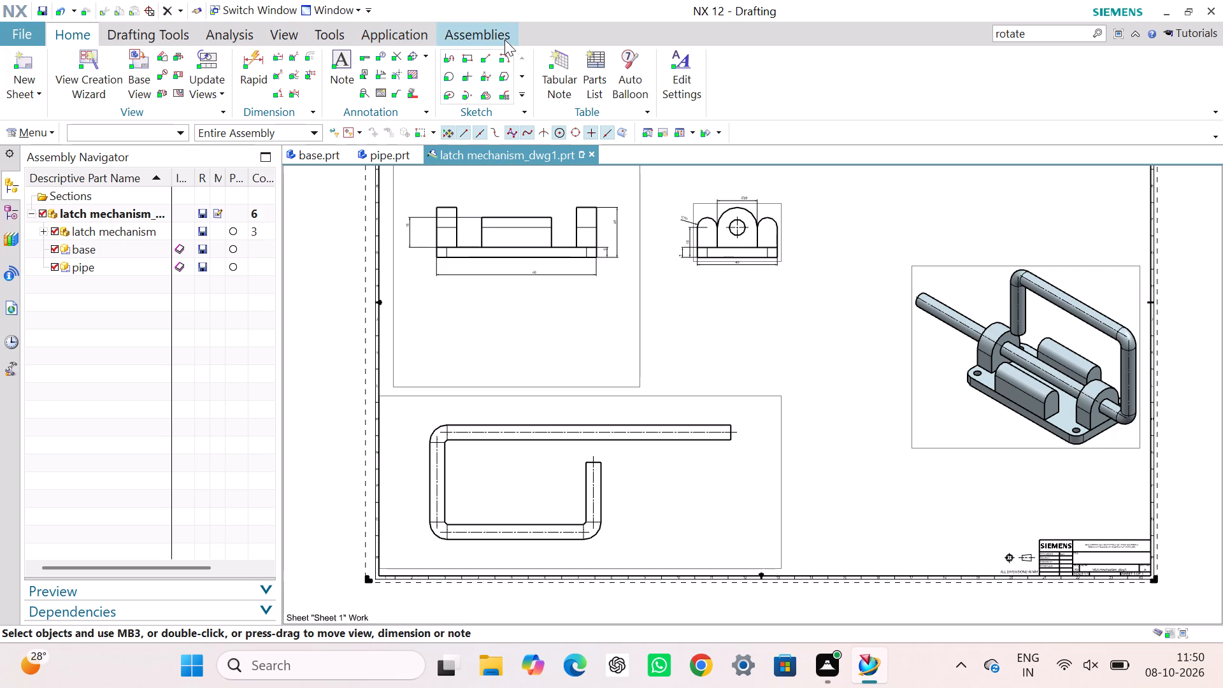
Dimension the pipe's diameter with Rapid Dimension, placing it just beyond the free end of the long upper straight.
{"action": "left_click", "coordinate": [257, 57]}
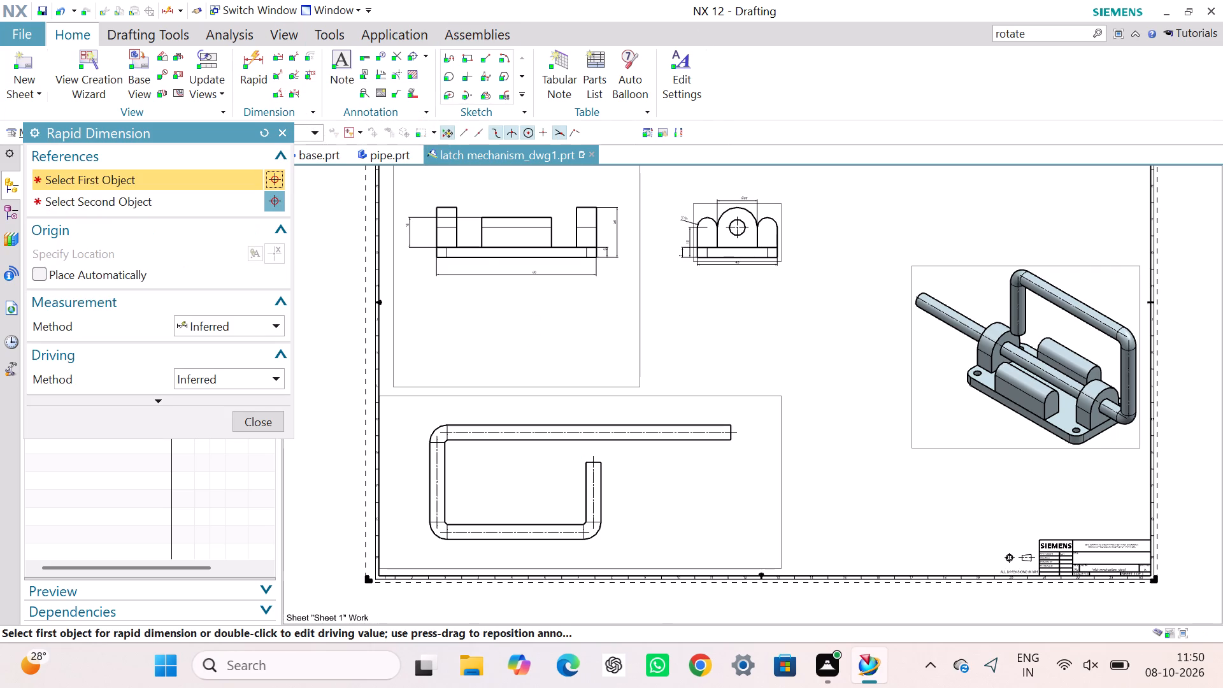
{"action": "scroll", "coordinate": [450, 445], "scroll_direction": "up", "scroll_amount": 8}
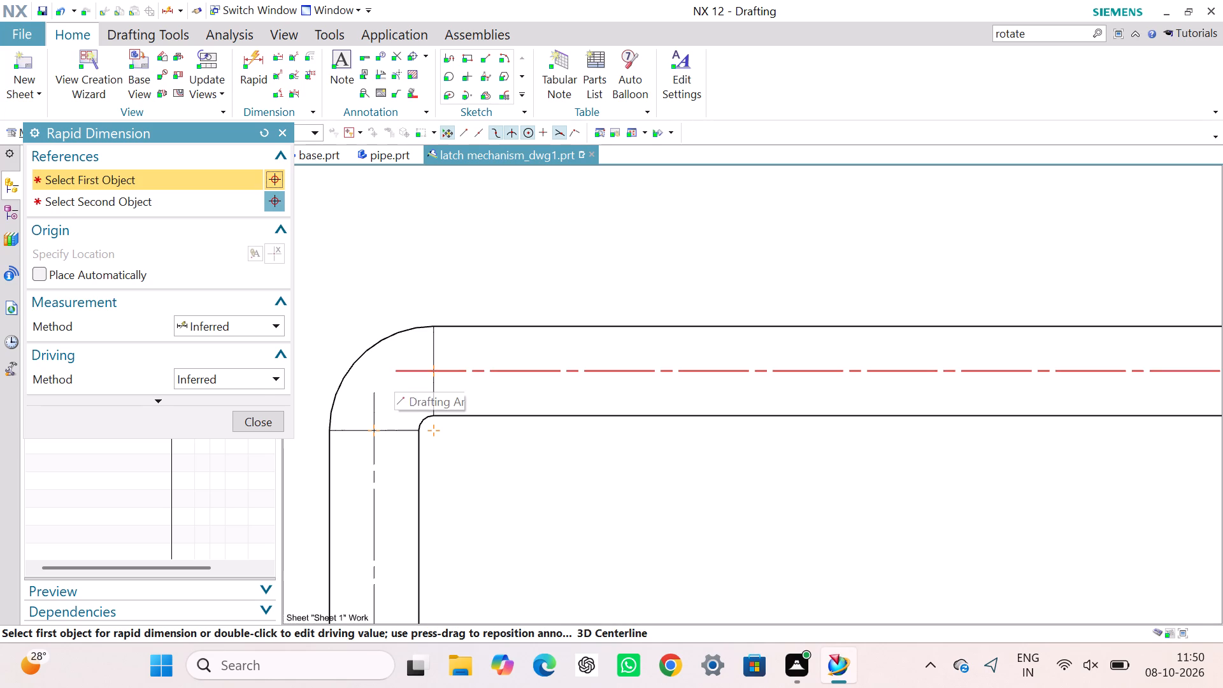
{"action": "left_click", "coordinate": [394, 370]}
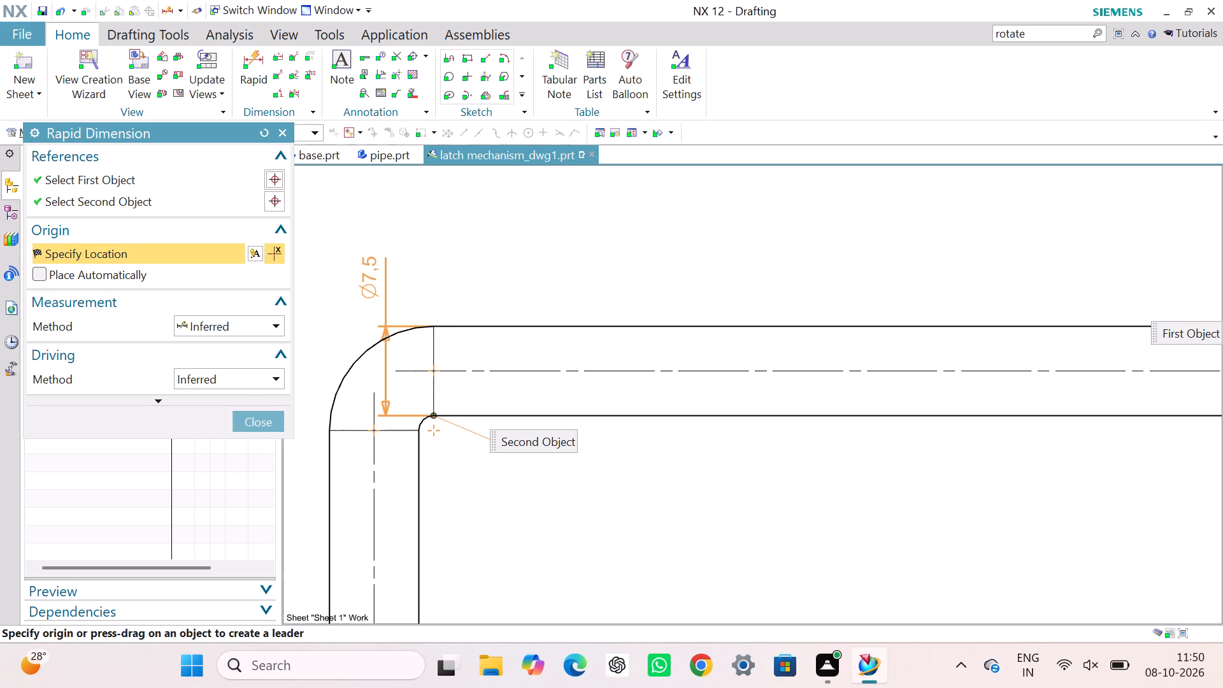
{"action": "middle_click_drag", "start_coordinate": [876, 315], "coordinate": [829, 318]}
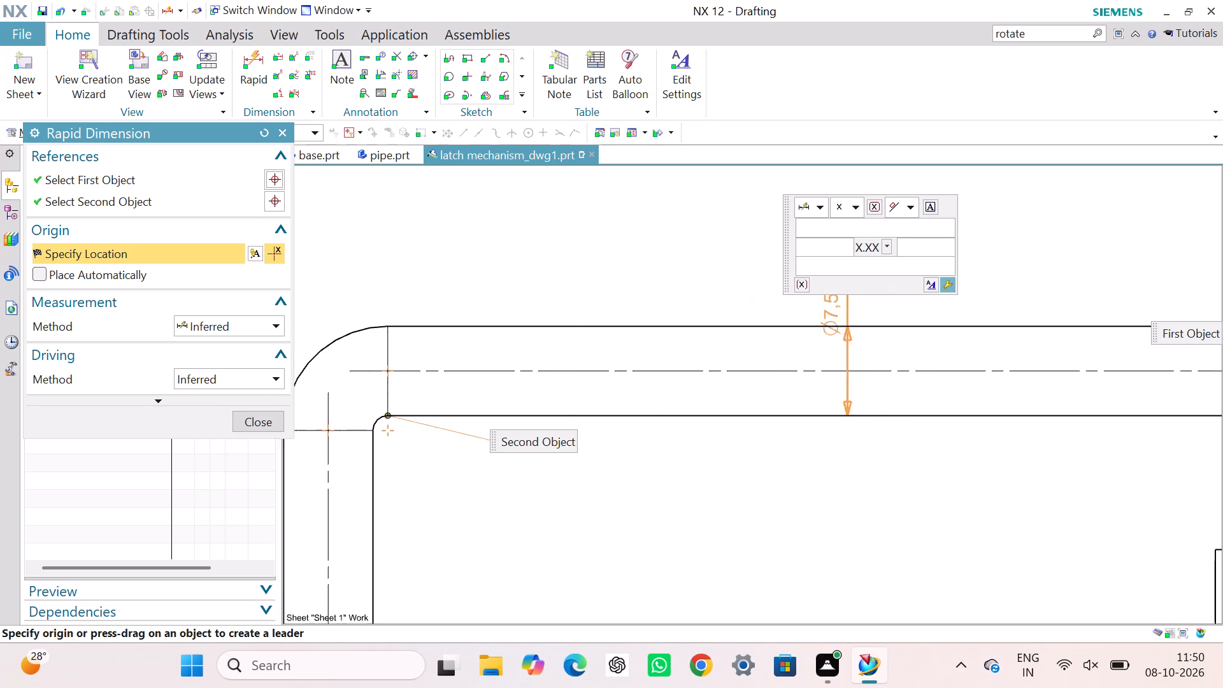
{"action": "middle_click_drag", "start_coordinate": [829, 318], "coordinate": [334, 329]}
{"action": "scroll", "coordinate": [334, 328], "scroll_direction": "down", "scroll_amount": 5}
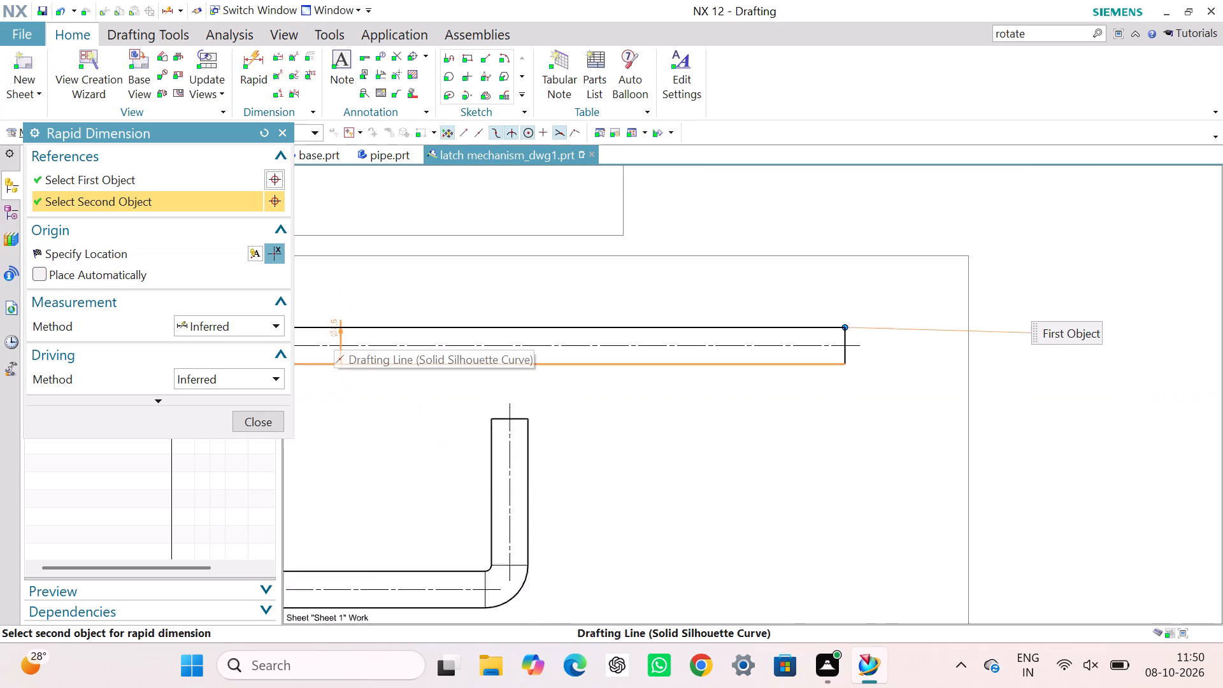
{"action": "scroll", "coordinate": [334, 328], "scroll_direction": "down", "scroll_amount": 1}
{"action": "left_click", "coordinate": [784, 324]}
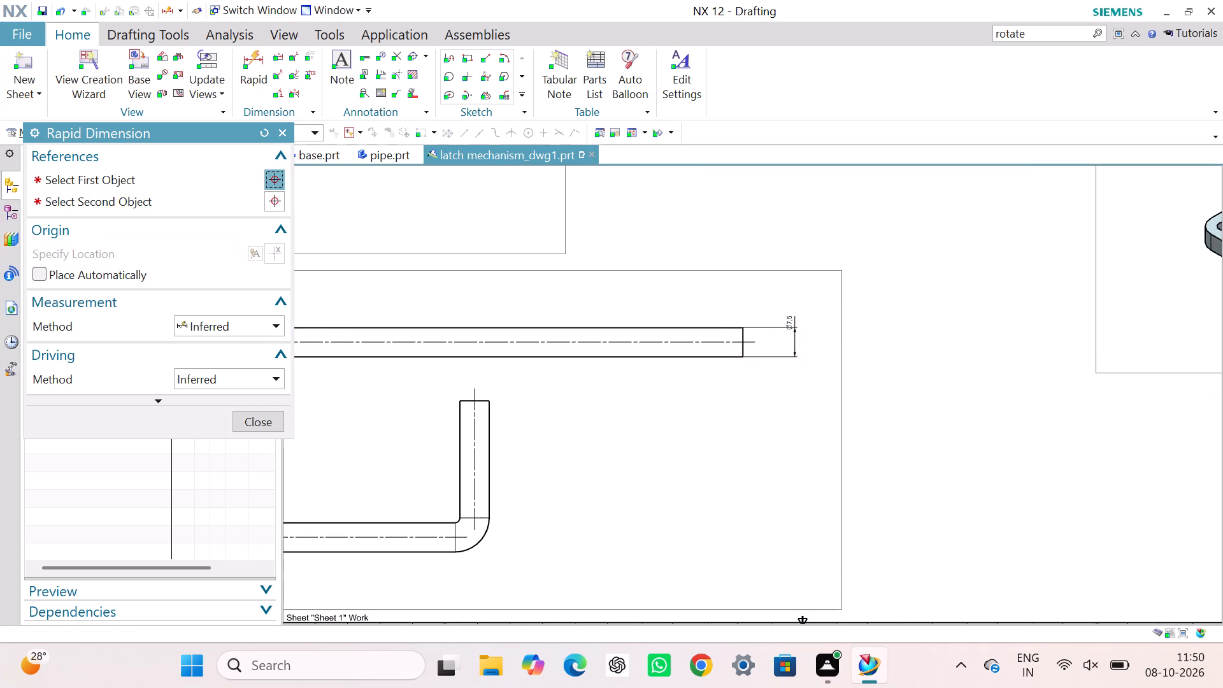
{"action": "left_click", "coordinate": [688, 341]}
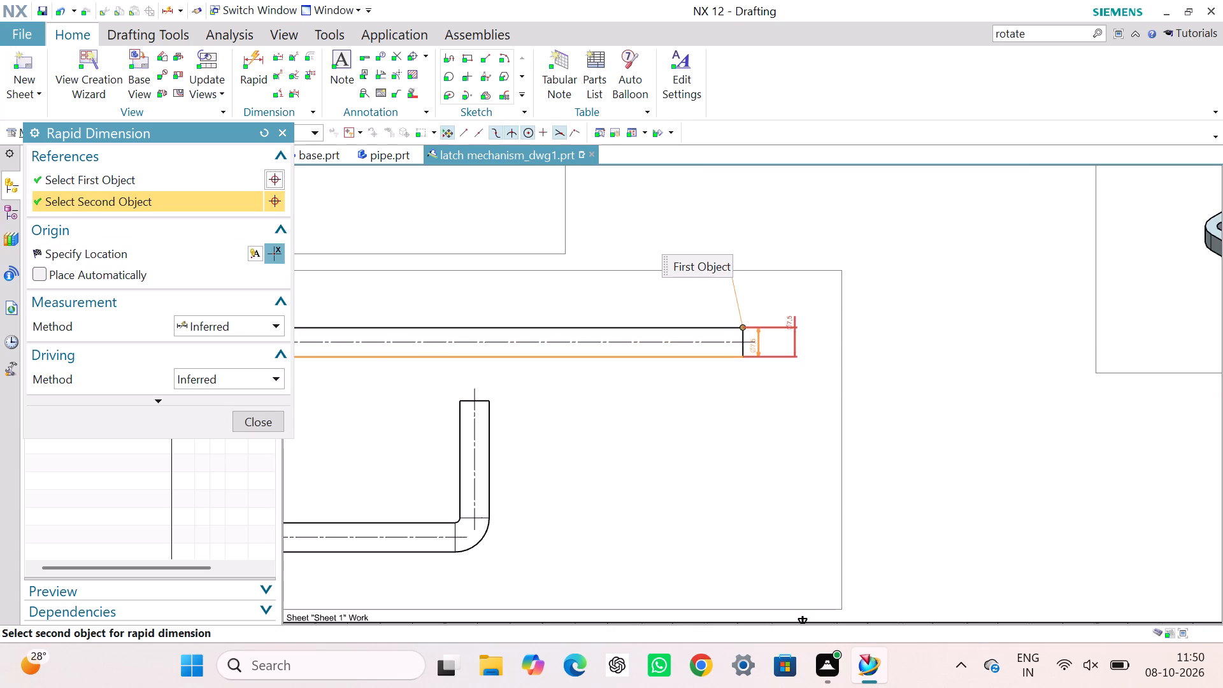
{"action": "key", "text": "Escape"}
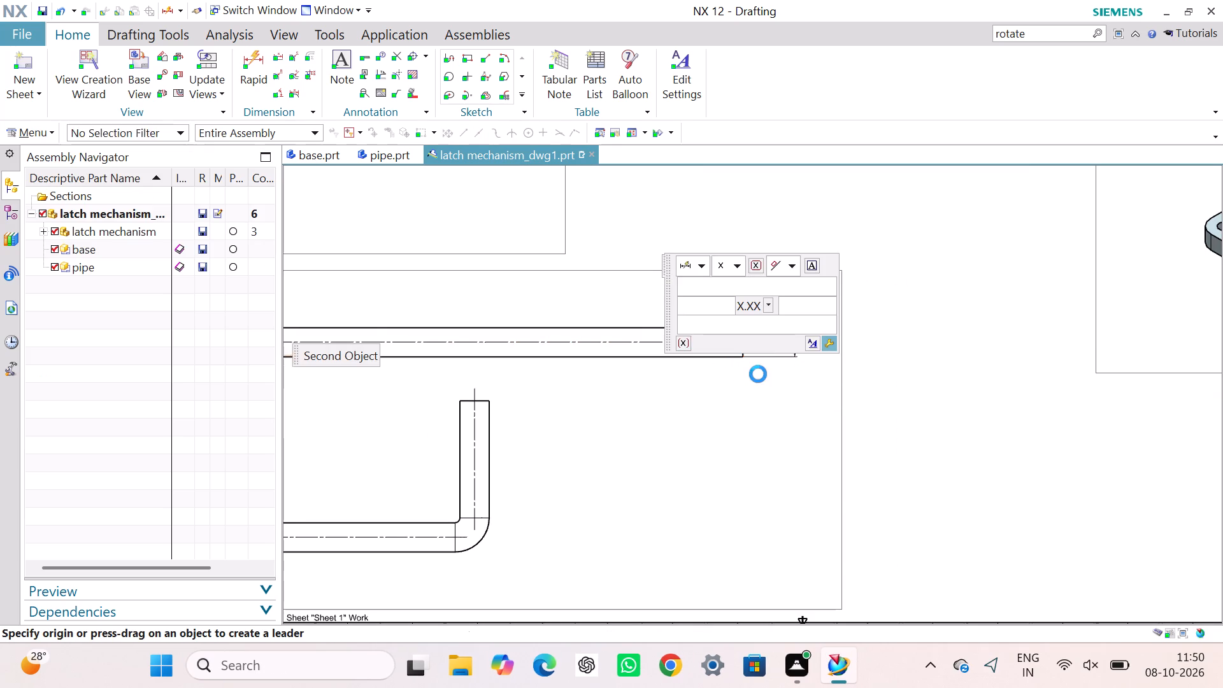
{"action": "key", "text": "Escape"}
Dimension the long upper straight's length from its free end to the start of the bend, placing it above the pipe.
{"action": "left_click", "coordinate": [252, 61]}
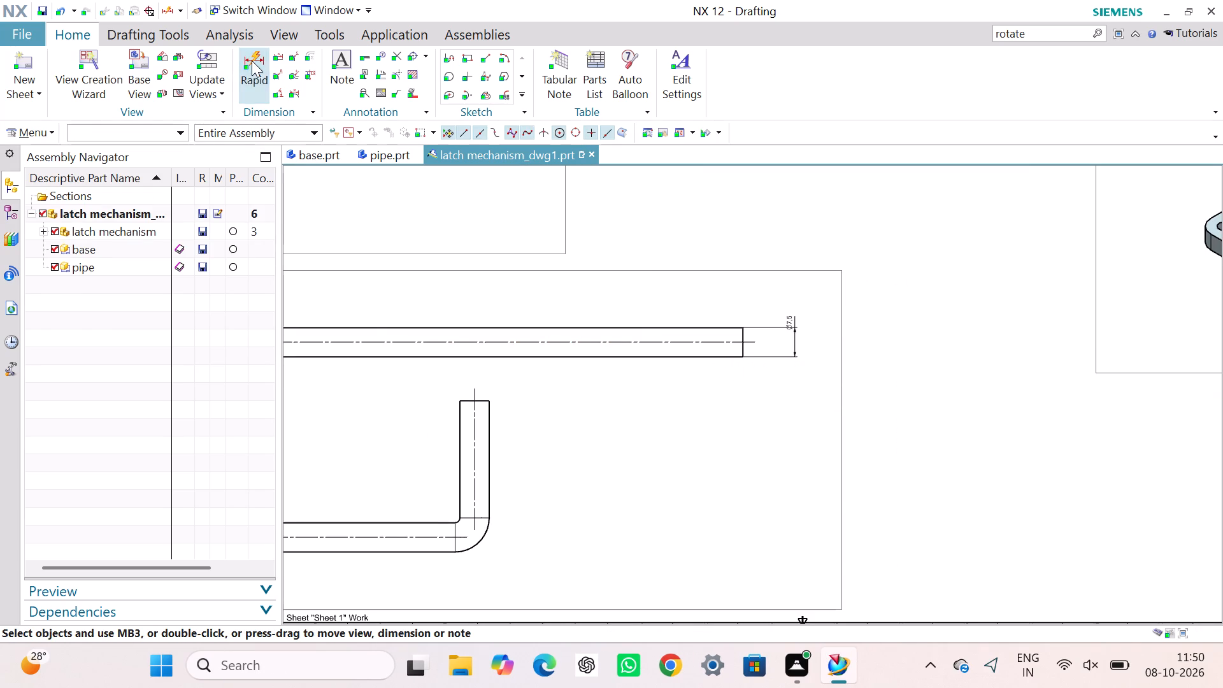
{"action": "left_click", "coordinate": [746, 328]}
{"action": "middle_click_drag", "start_coordinate": [570, 308], "coordinate": [938, 287]}
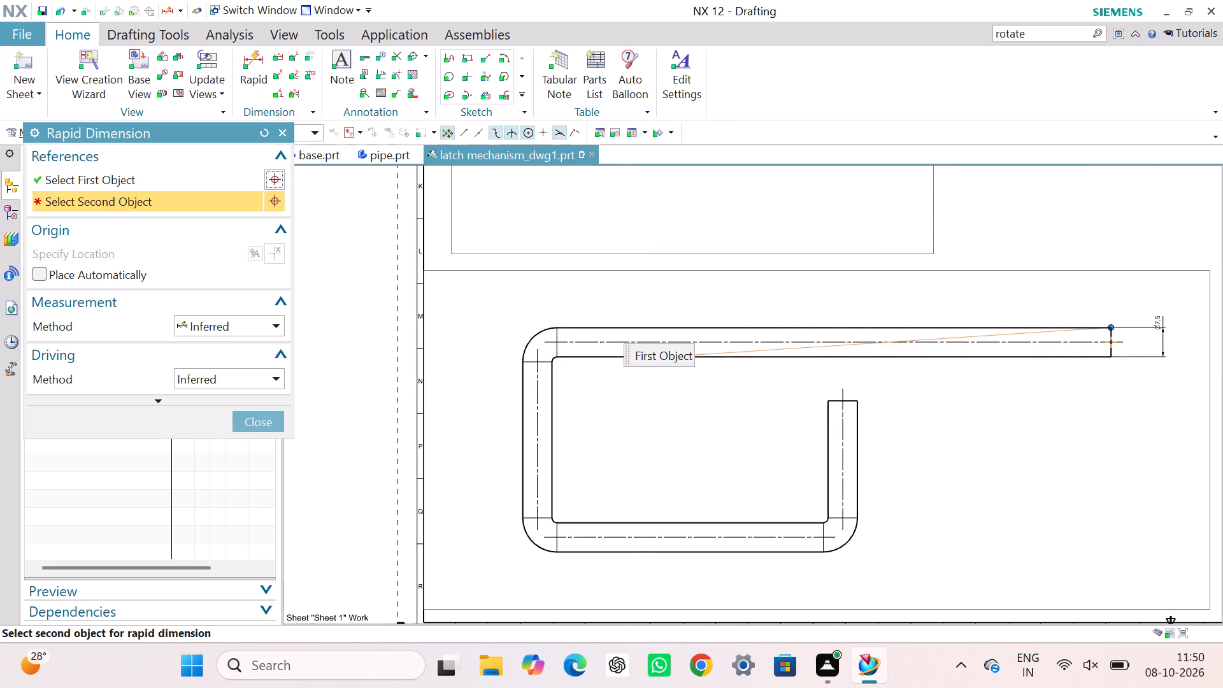
{"action": "left_click", "coordinate": [559, 329]}
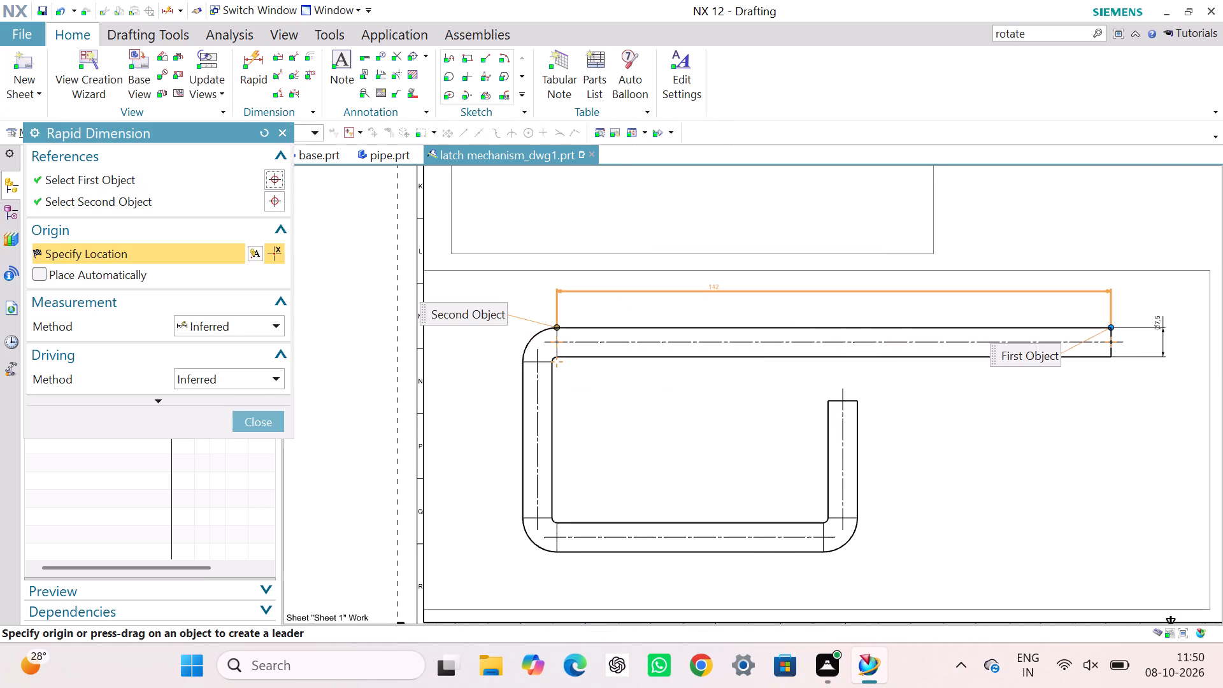
{"action": "left_click", "coordinate": [775, 284]}
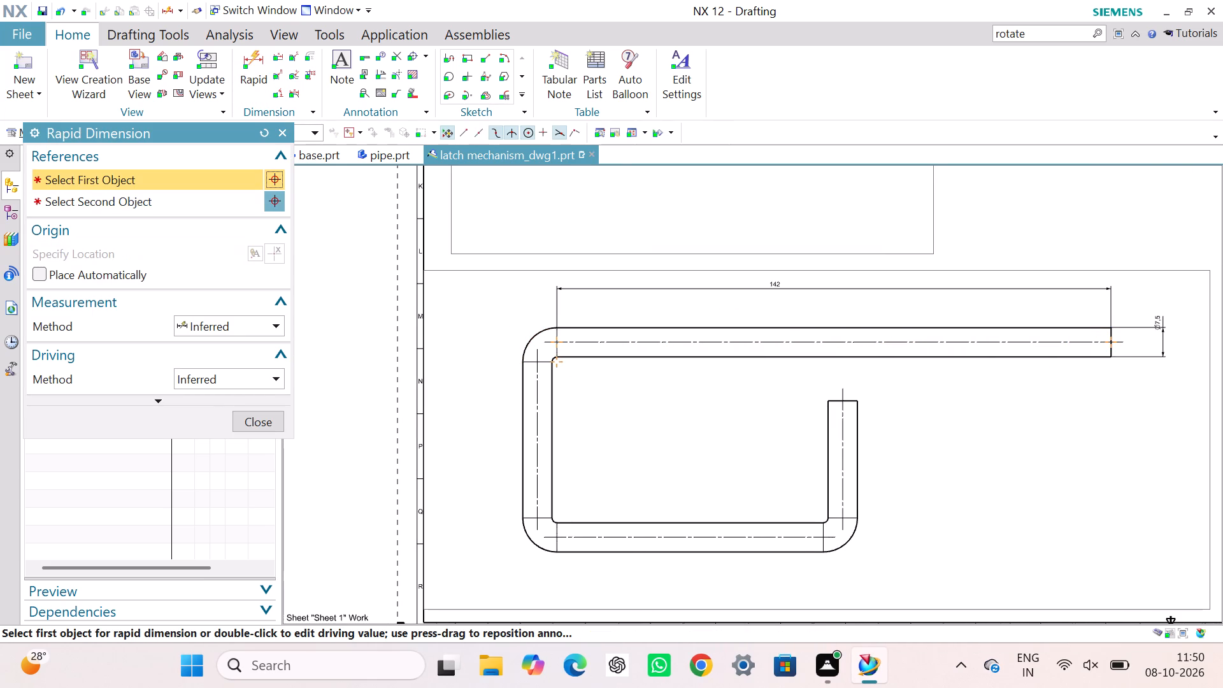
Dimension the left vertical straight's length between its two bend ends, placing it outside the pipe.
{"action": "left_click", "coordinate": [524, 359]}
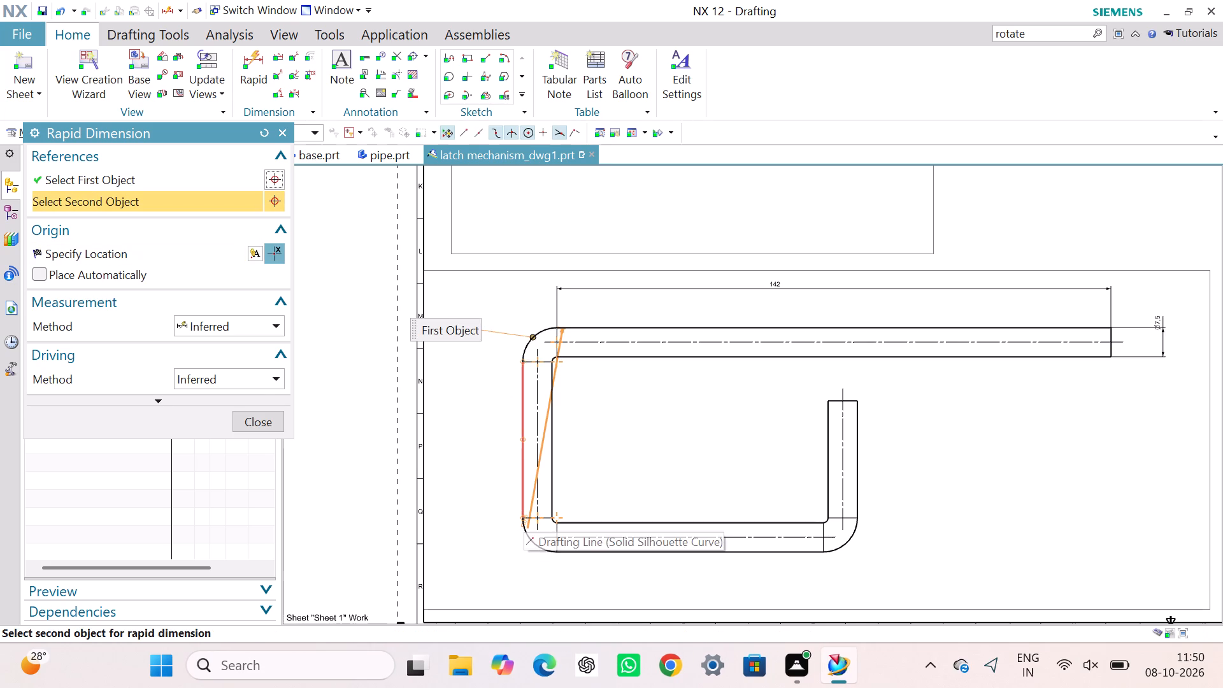
{"action": "left_click", "coordinate": [524, 515]}
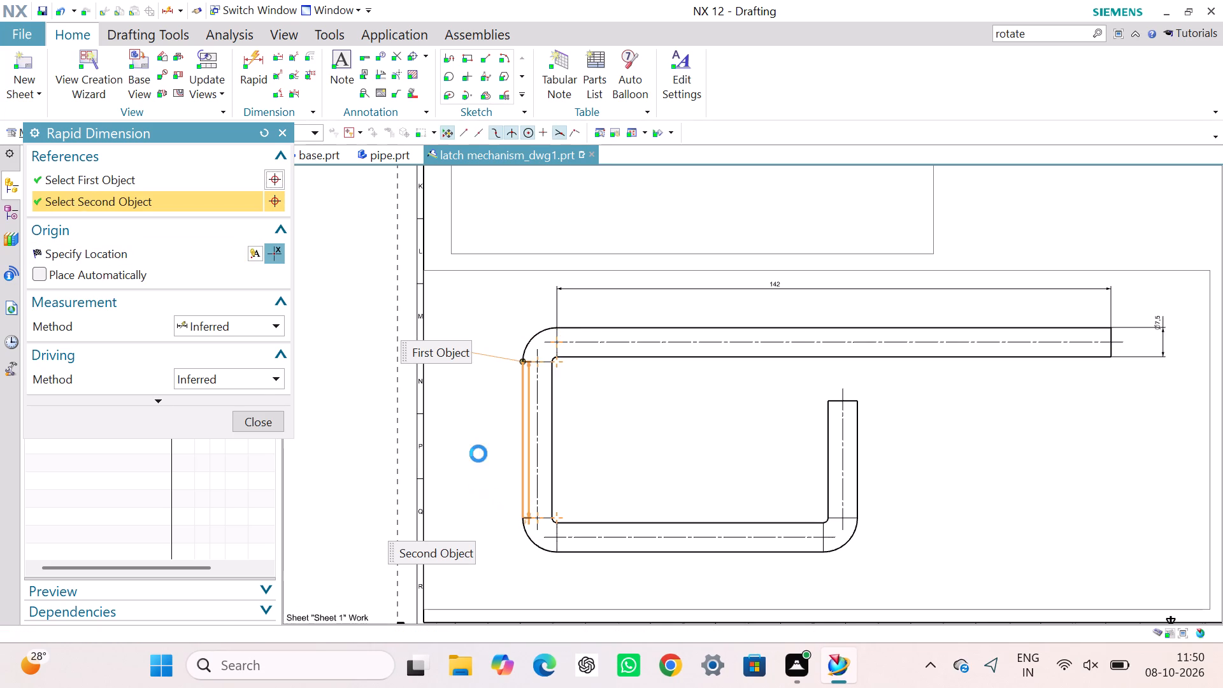
{"action": "left_click", "coordinate": [478, 438]}
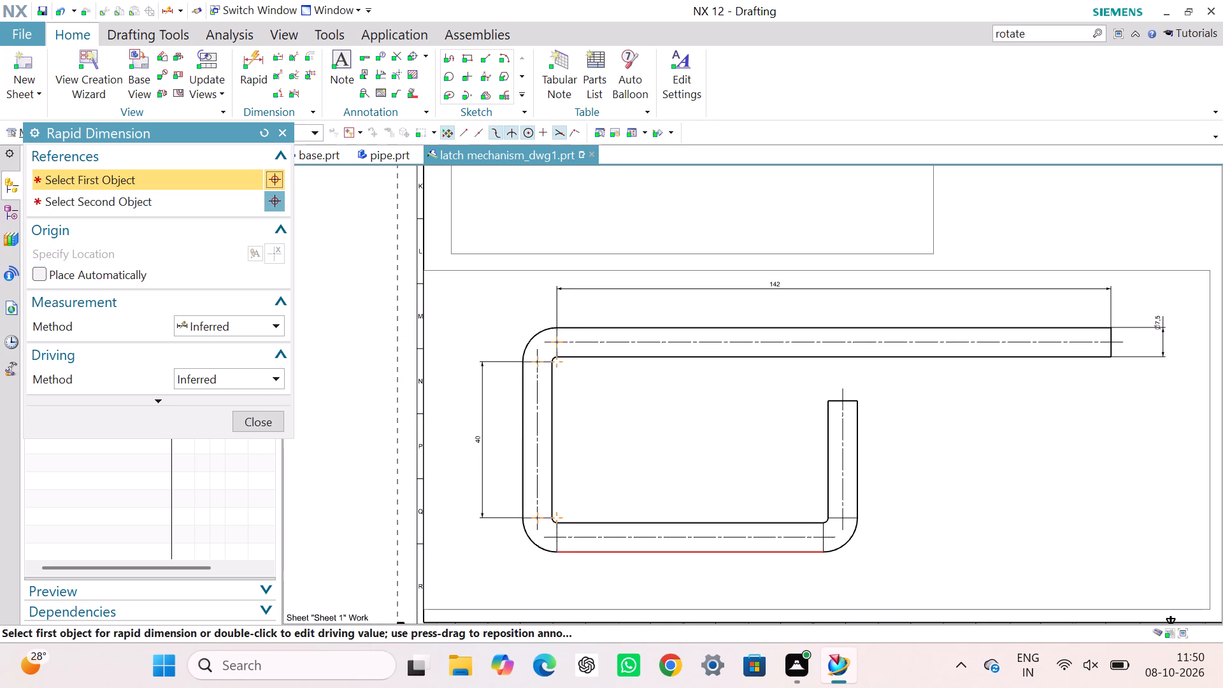
Dimension the lower horizontal straight's length between its two bend ends, placing it below the pipe.
{"action": "left_click", "coordinate": [558, 550]}
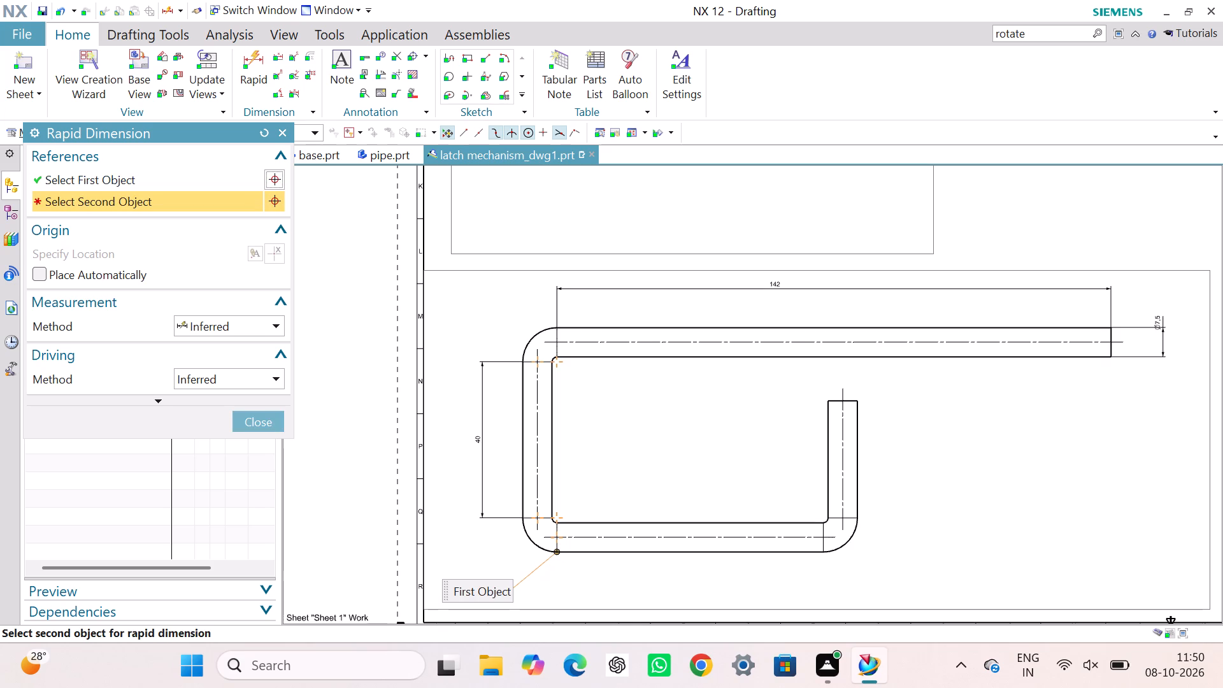
{"action": "left_click", "coordinate": [825, 554]}
{"action": "left_click", "coordinate": [740, 572]}
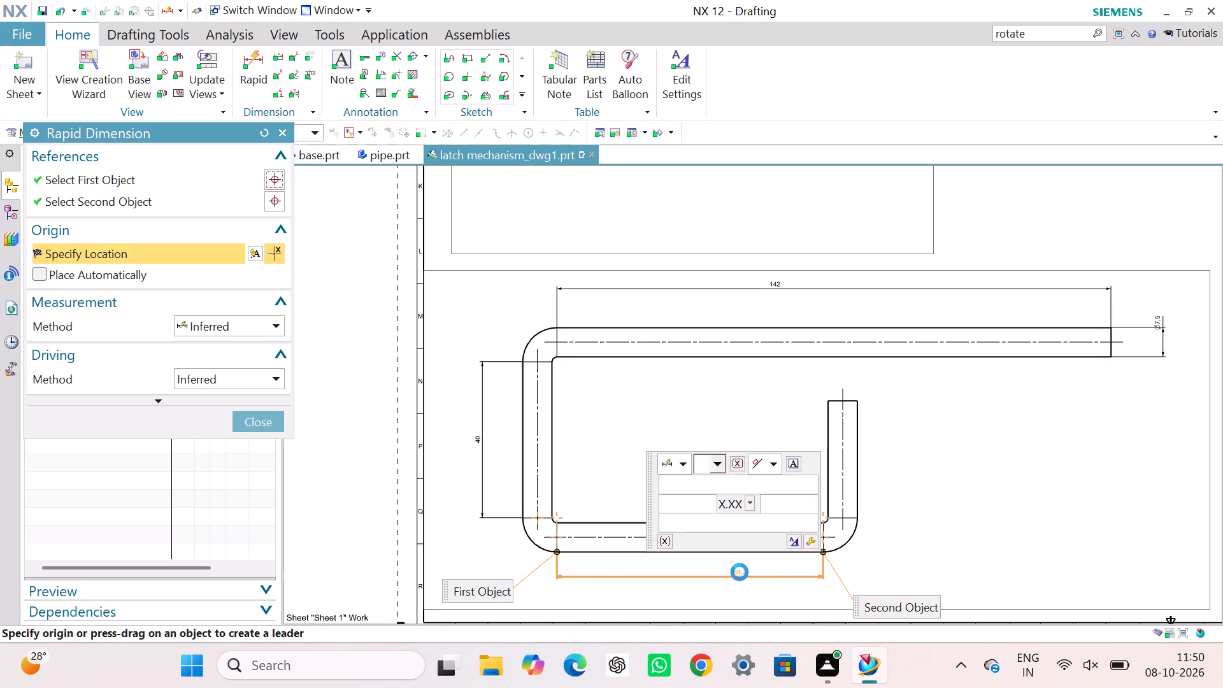
Add a radius dimension to the pipe's lower-right bend, placing it outside the corner.
{"action": "left_click", "coordinate": [851, 536]}
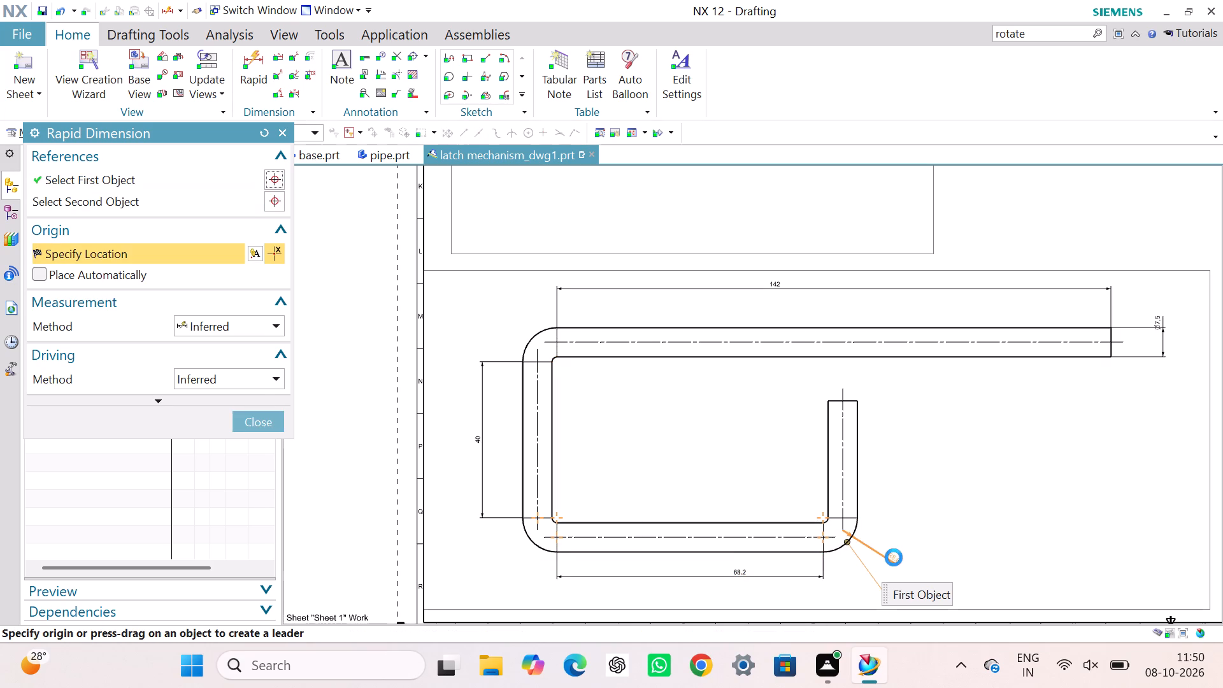
{"action": "left_click", "coordinate": [894, 558]}
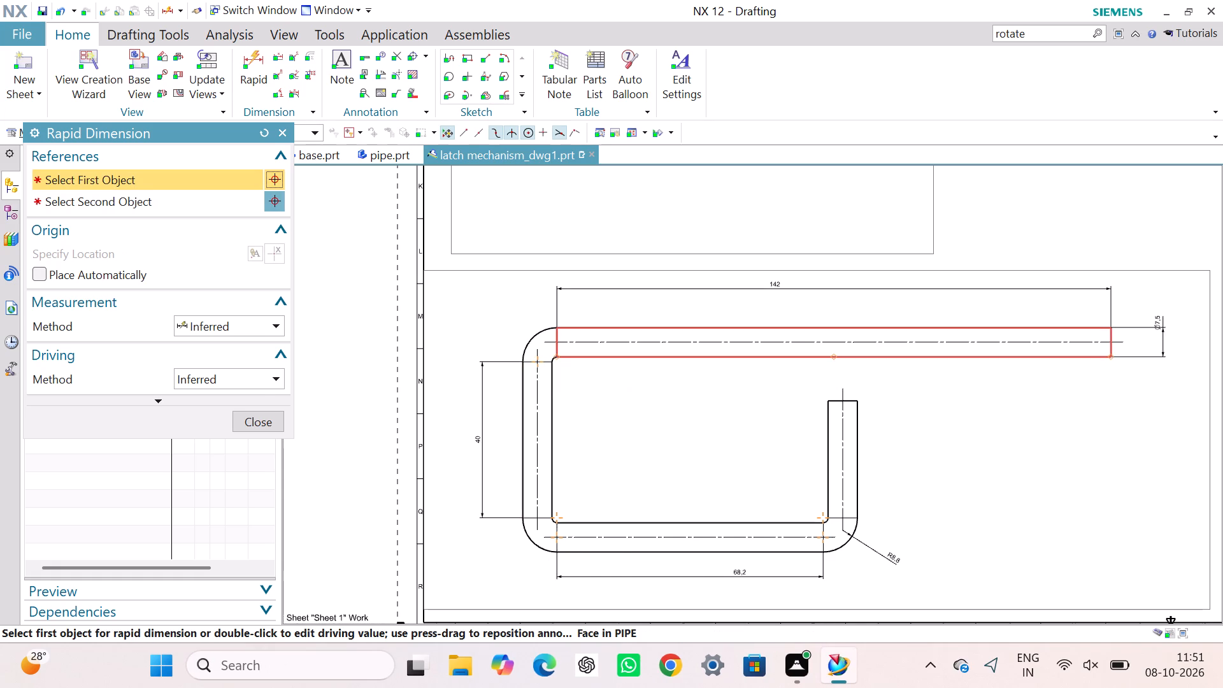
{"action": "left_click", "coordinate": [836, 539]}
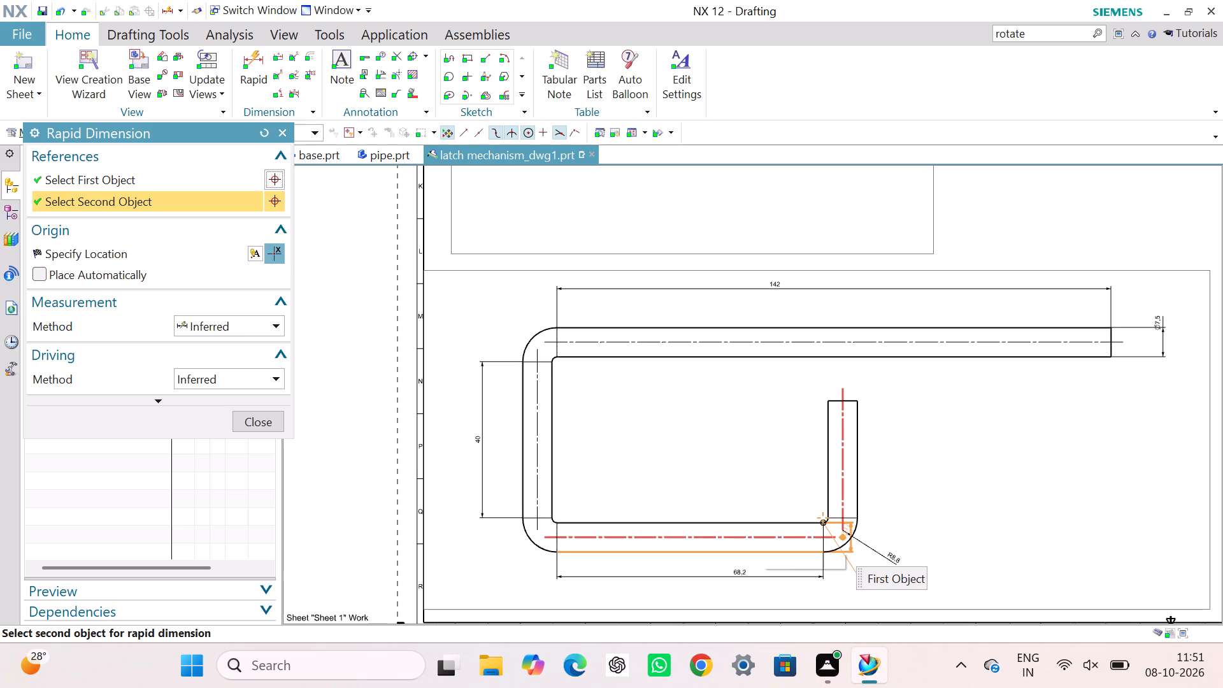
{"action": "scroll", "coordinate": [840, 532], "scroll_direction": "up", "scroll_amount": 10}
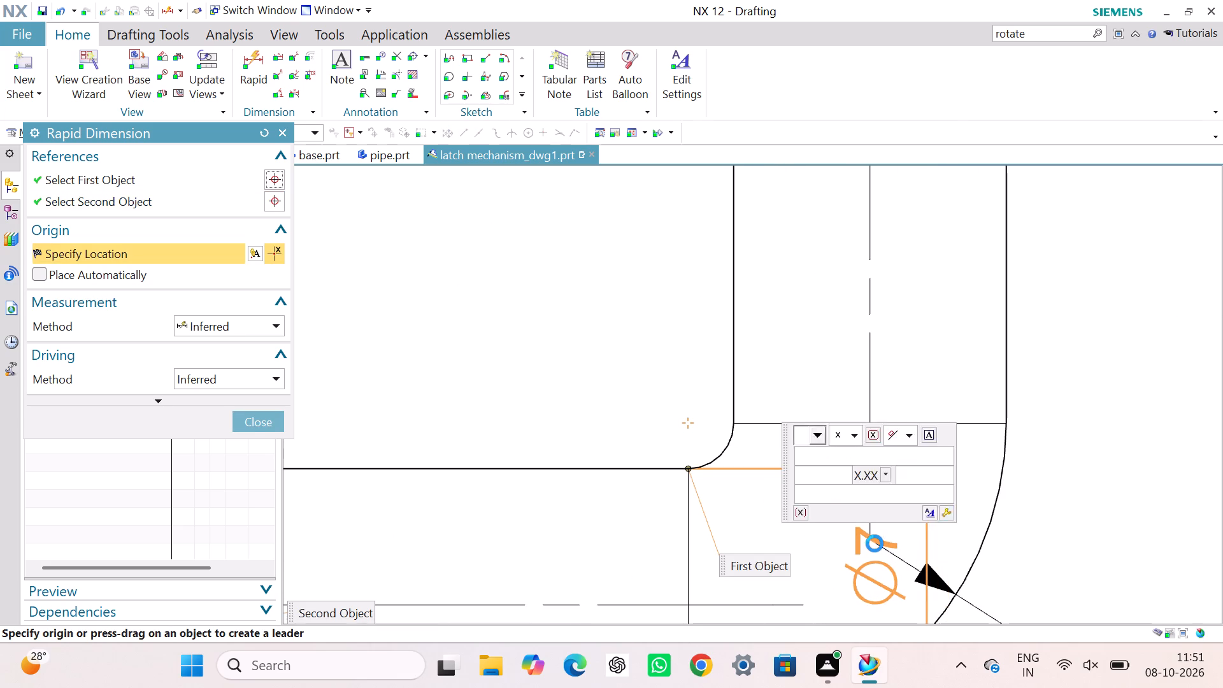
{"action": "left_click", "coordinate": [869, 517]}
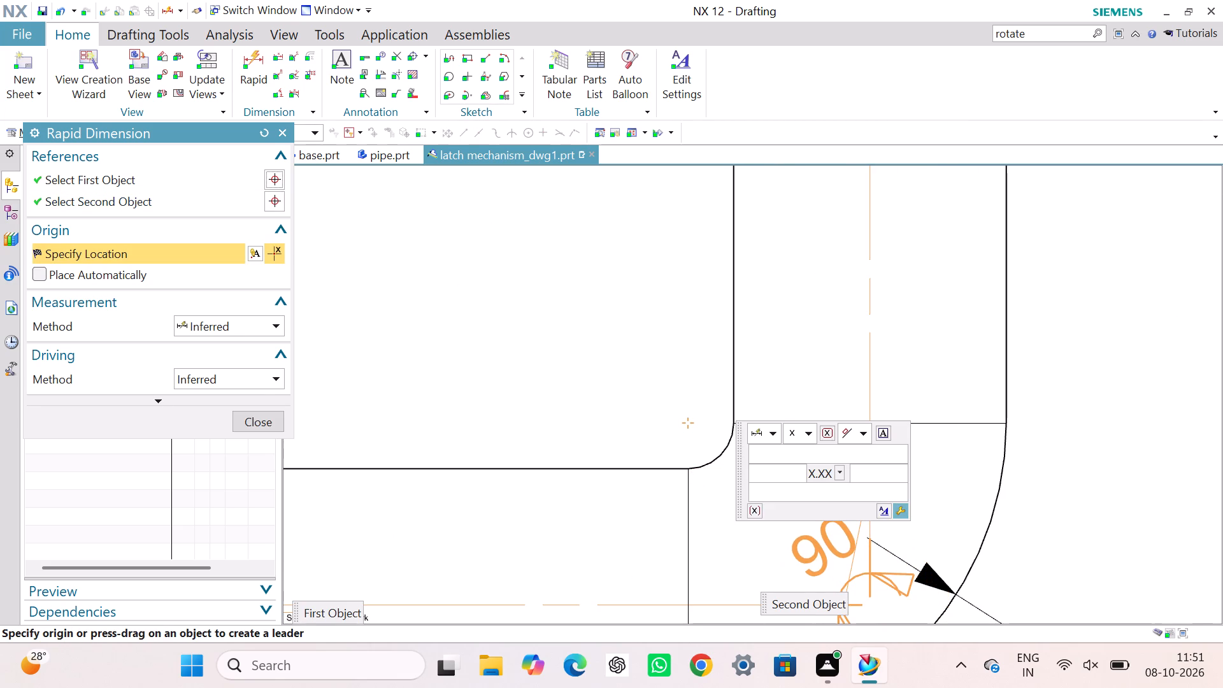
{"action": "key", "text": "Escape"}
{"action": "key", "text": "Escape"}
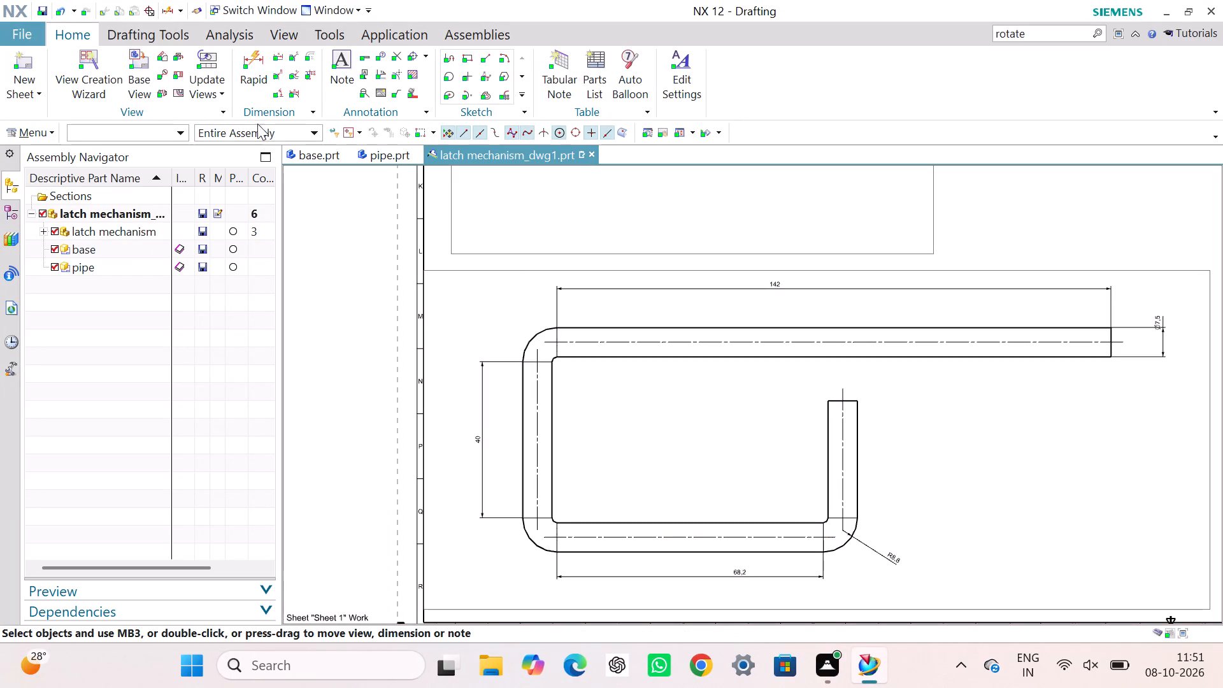
Add a radius dimension to the pipe's upper-left bend with Rapid Dimension, placing it outside the corner.
{"action": "left_click", "coordinate": [250, 55]}
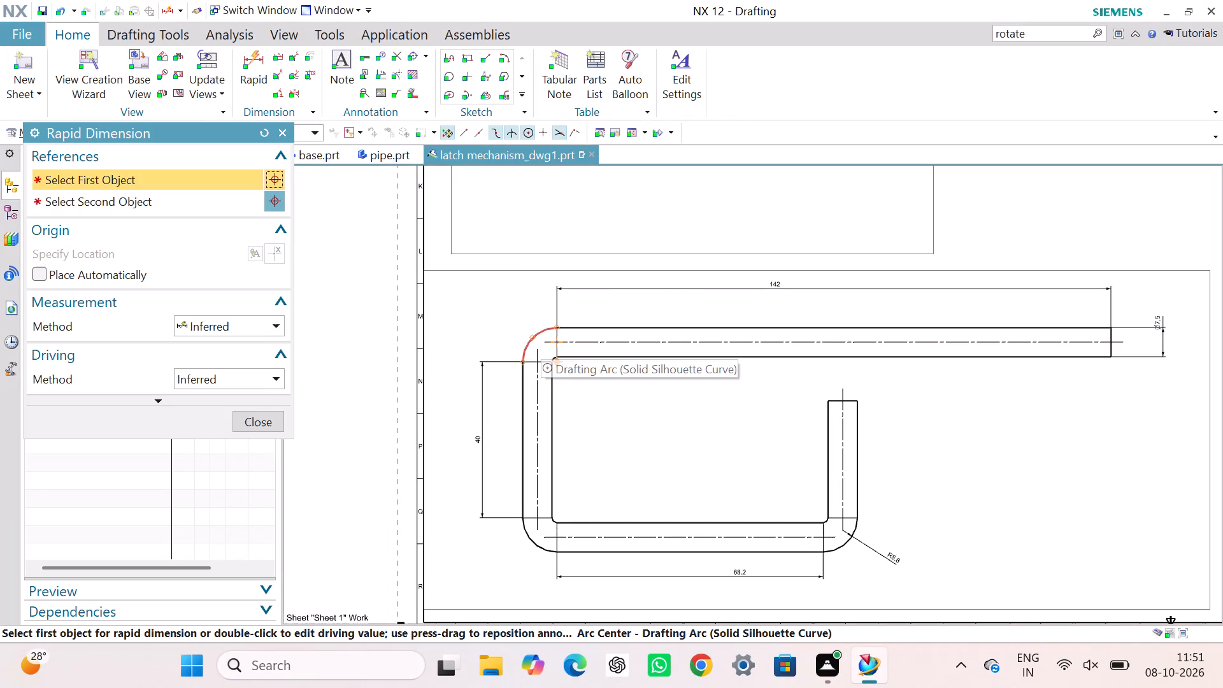
{"action": "left_click", "coordinate": [538, 336]}
{"action": "left_click", "coordinate": [491, 305]}
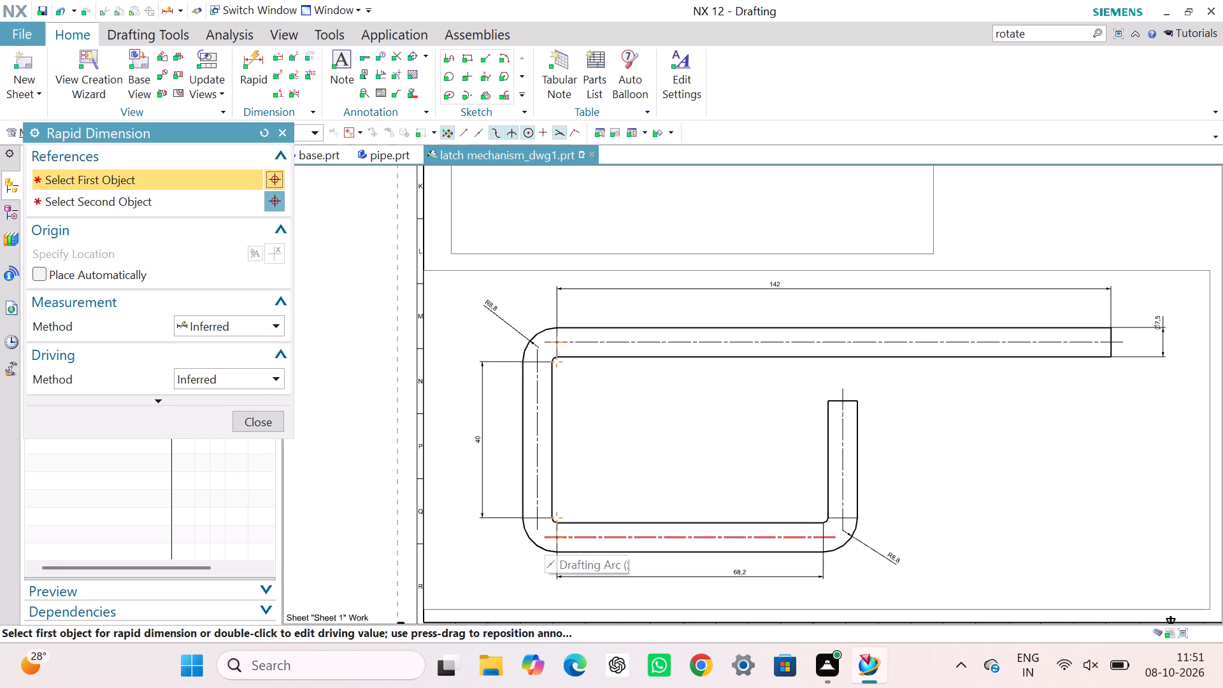
Dimension the angle between the centerlines of the lower horizontal and left vertical straights, placing it at the lower-left bend.
{"action": "scroll", "coordinate": [545, 534], "scroll_direction": "up", "scroll_amount": 2}
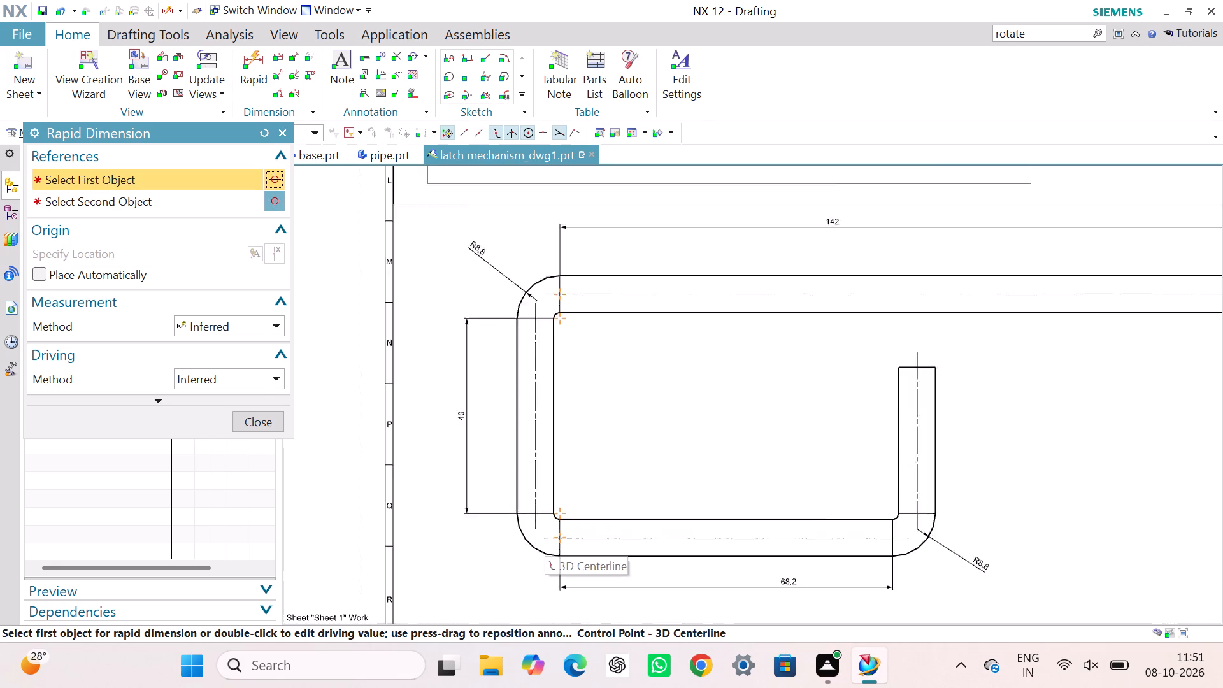
{"action": "scroll", "coordinate": [545, 534], "scroll_direction": "up", "scroll_amount": 9}
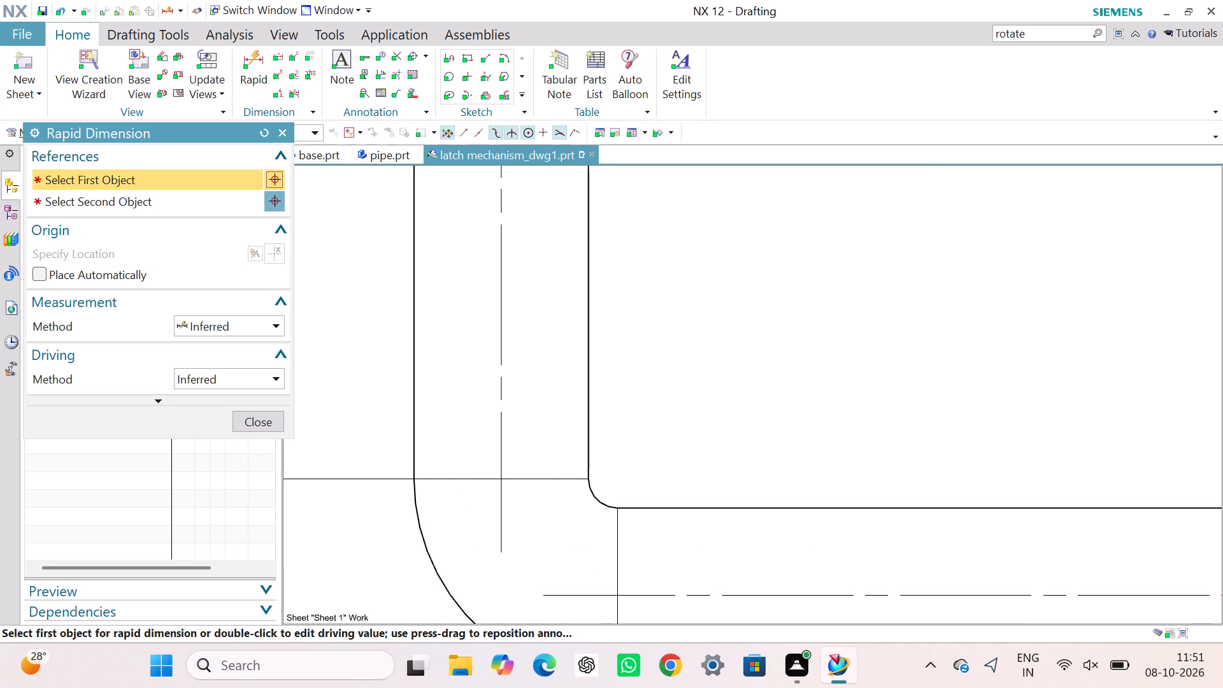
{"action": "left_click", "coordinate": [562, 594]}
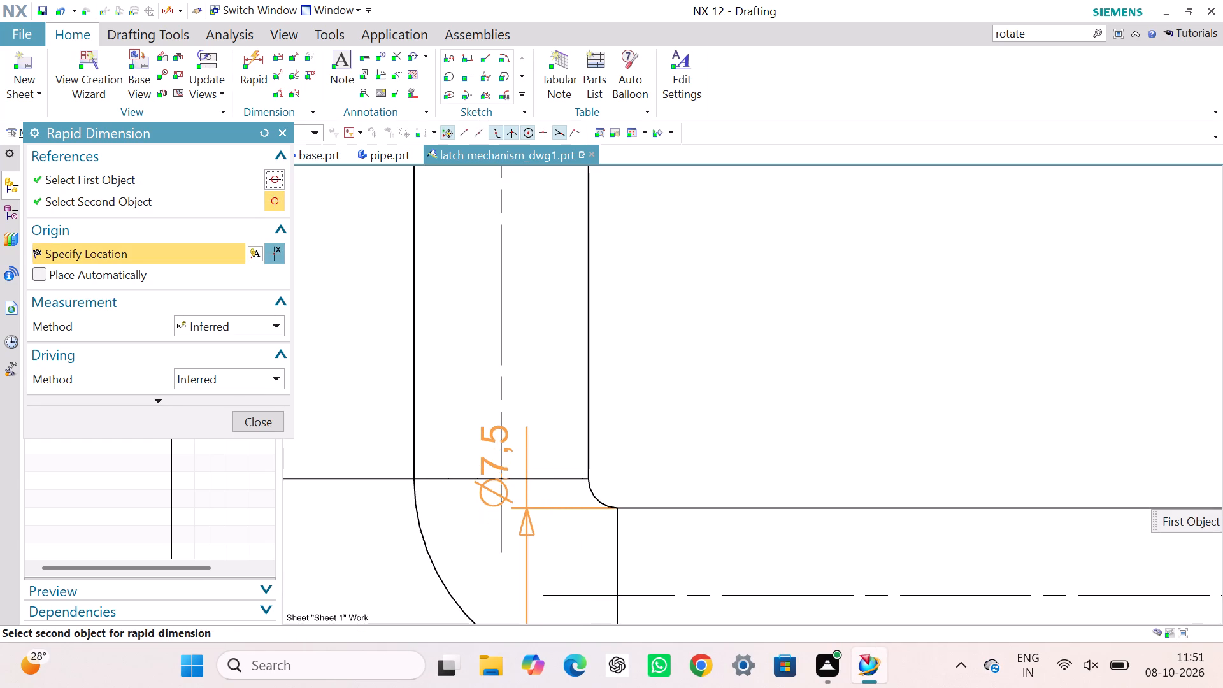
{"action": "left_click", "coordinate": [499, 441]}
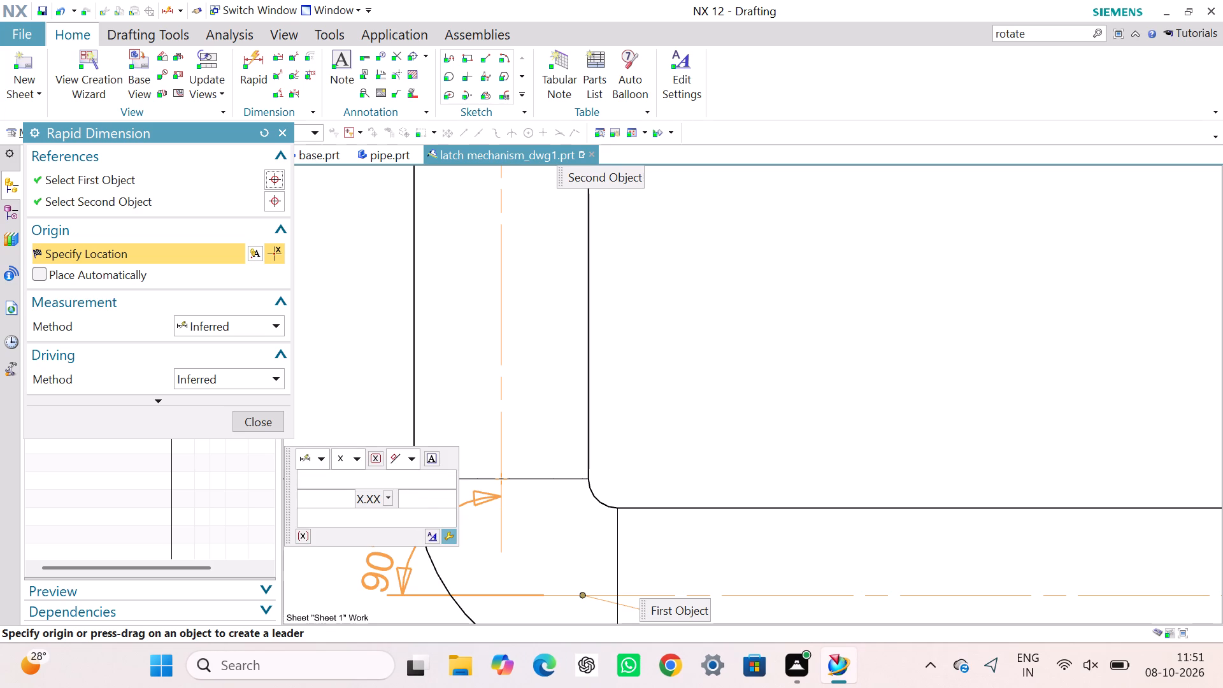
{"action": "left_click", "coordinate": [376, 566]}
Review the dimensioned pipe and base views on the sheet for missing dimensions.
{"action": "scroll", "coordinate": [426, 517], "scroll_direction": "down", "scroll_amount": 3}
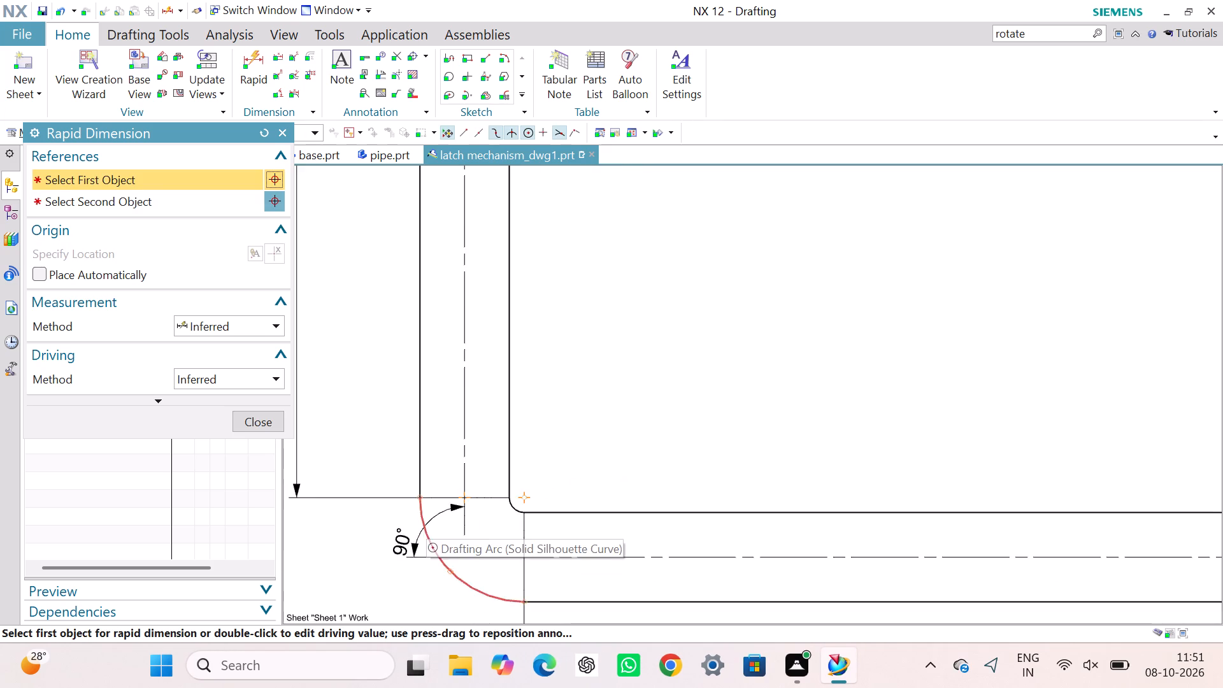
{"action": "scroll", "coordinate": [426, 517], "scroll_direction": "down", "scroll_amount": 6}
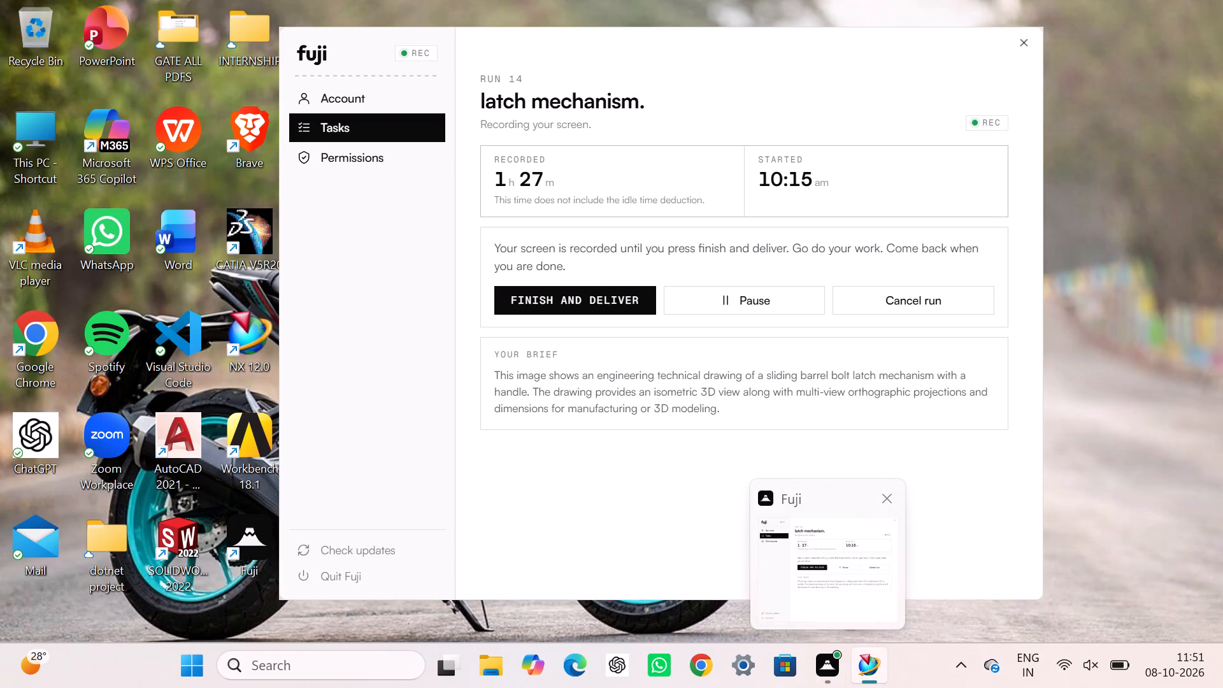
{"action": "scroll", "coordinate": [657, 370], "scroll_direction": "up", "scroll_amount": 6}
{"action": "scroll", "coordinate": [652, 352], "scroll_direction": "down", "scroll_amount": 7}
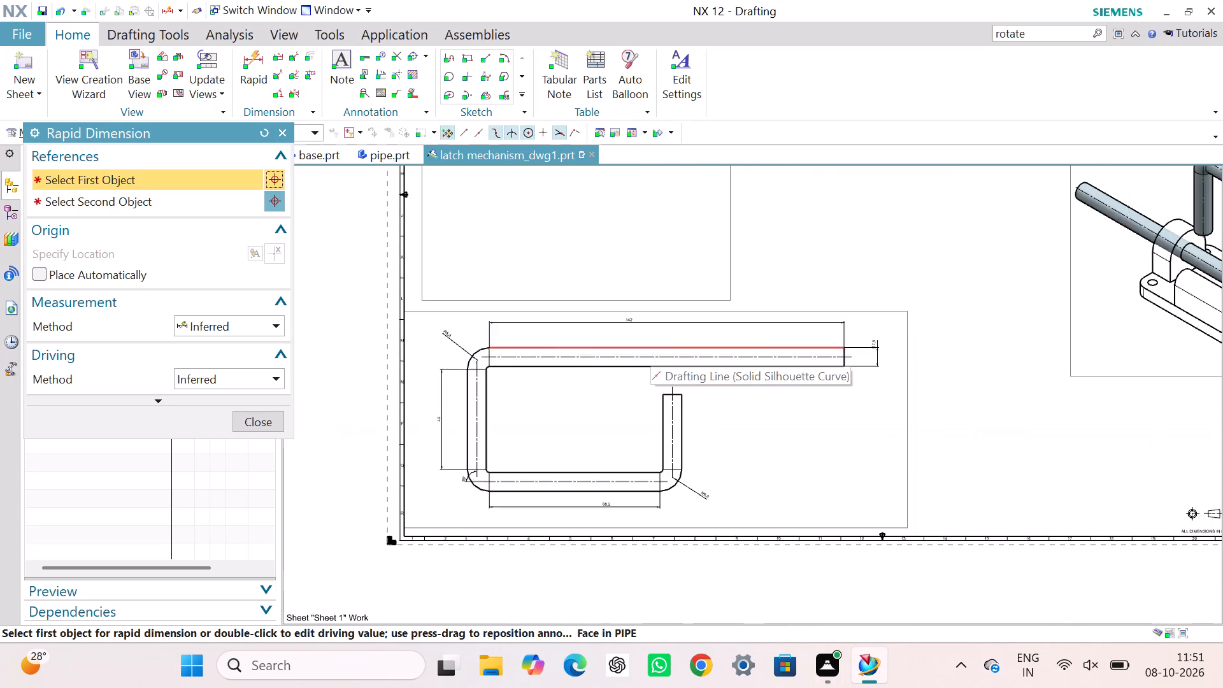
{"action": "scroll", "coordinate": [650, 345], "scroll_direction": "down", "scroll_amount": 4}
{"action": "scroll", "coordinate": [766, 268], "scroll_direction": "up", "scroll_amount": 1}
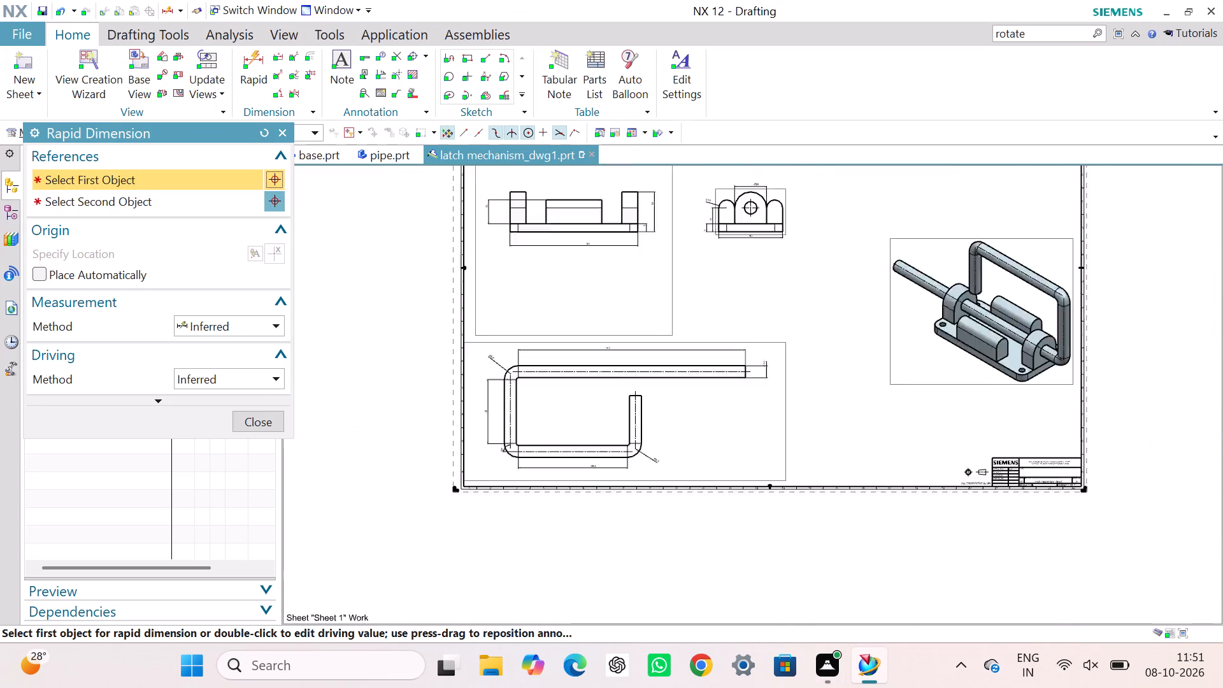
{"action": "scroll", "coordinate": [766, 268], "scroll_direction": "up", "scroll_amount": 1}
{"action": "scroll", "coordinate": [766, 268], "scroll_direction": "down", "scroll_amount": 4}
{"action": "scroll", "coordinate": [734, 217], "scroll_direction": "down", "scroll_amount": 1}
{"action": "middle_click_drag", "start_coordinate": [734, 217], "coordinate": [693, 349]}
{"action": "right_click_drag", "start_coordinate": [734, 217], "coordinate": [692, 349]}
{"action": "scroll", "coordinate": [692, 349], "scroll_direction": "up", "scroll_amount": 6}
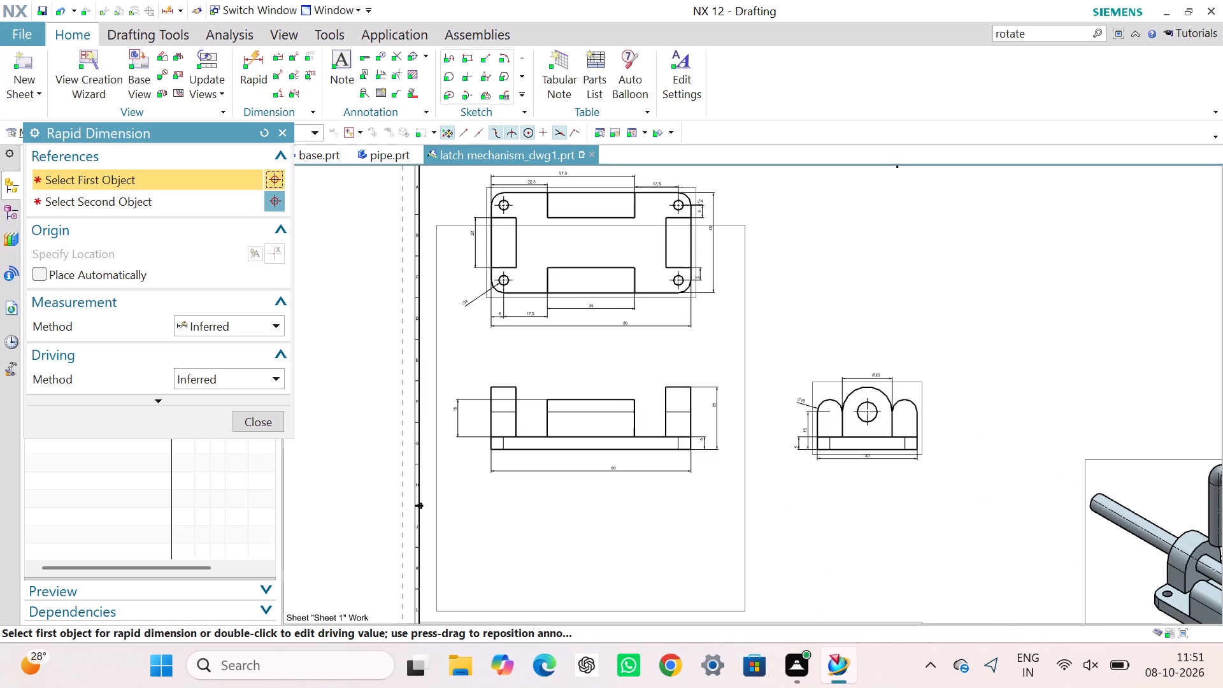
{"action": "scroll", "coordinate": [694, 363], "scroll_direction": "up", "scroll_amount": 3}
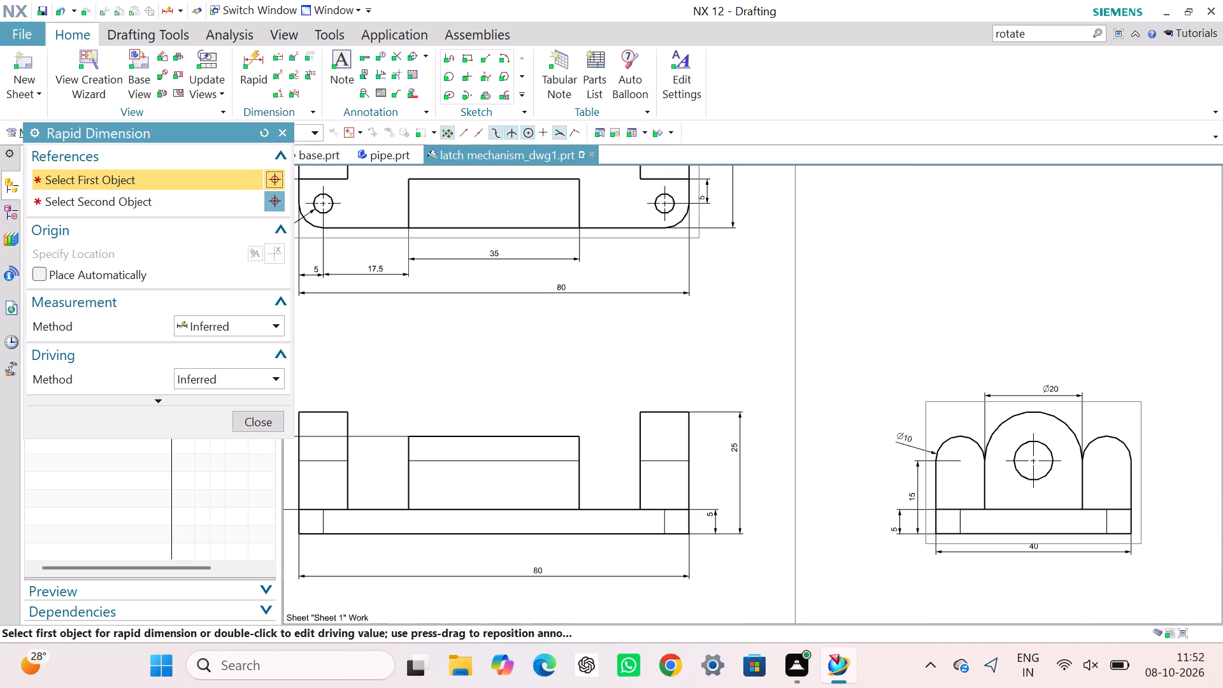
{"action": "scroll", "coordinate": [595, 301], "scroll_direction": "down", "scroll_amount": 5}
{"action": "scroll", "coordinate": [589, 235], "scroll_direction": "up", "scroll_amount": 3}
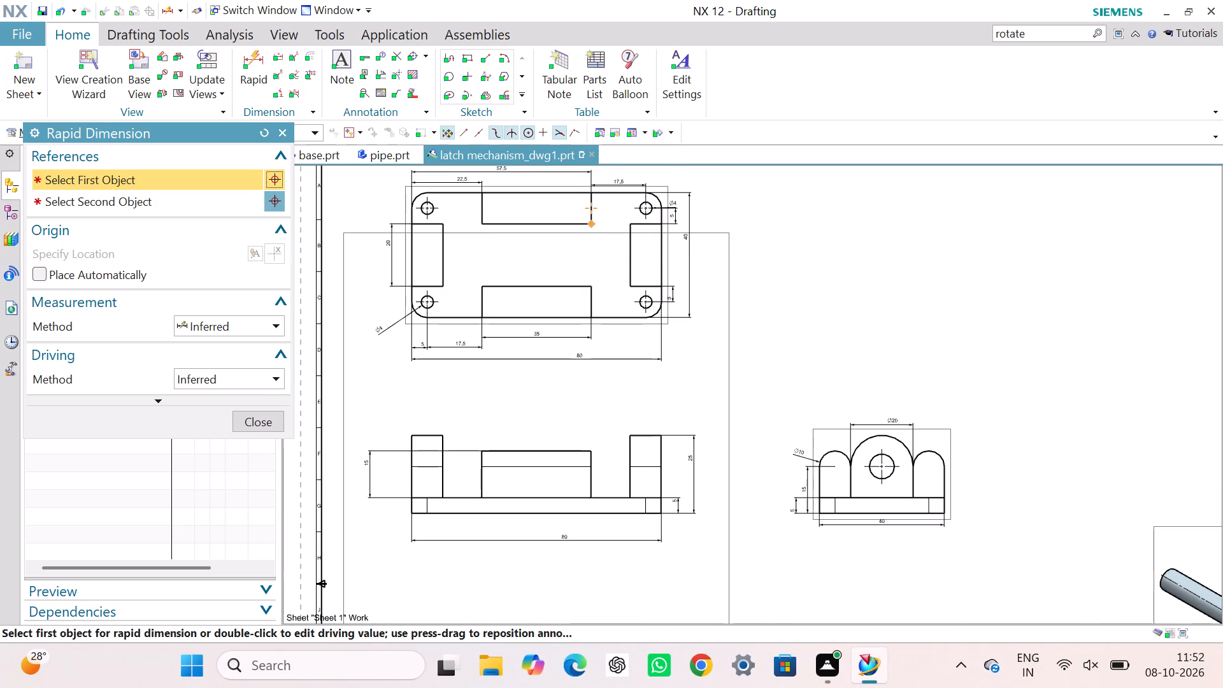
Dimension the depth of the upper middle block in the base's top view, placing it outside the overall width dimension.
{"action": "left_click", "coordinate": [592, 226]}
{"action": "left_click", "coordinate": [592, 194]}
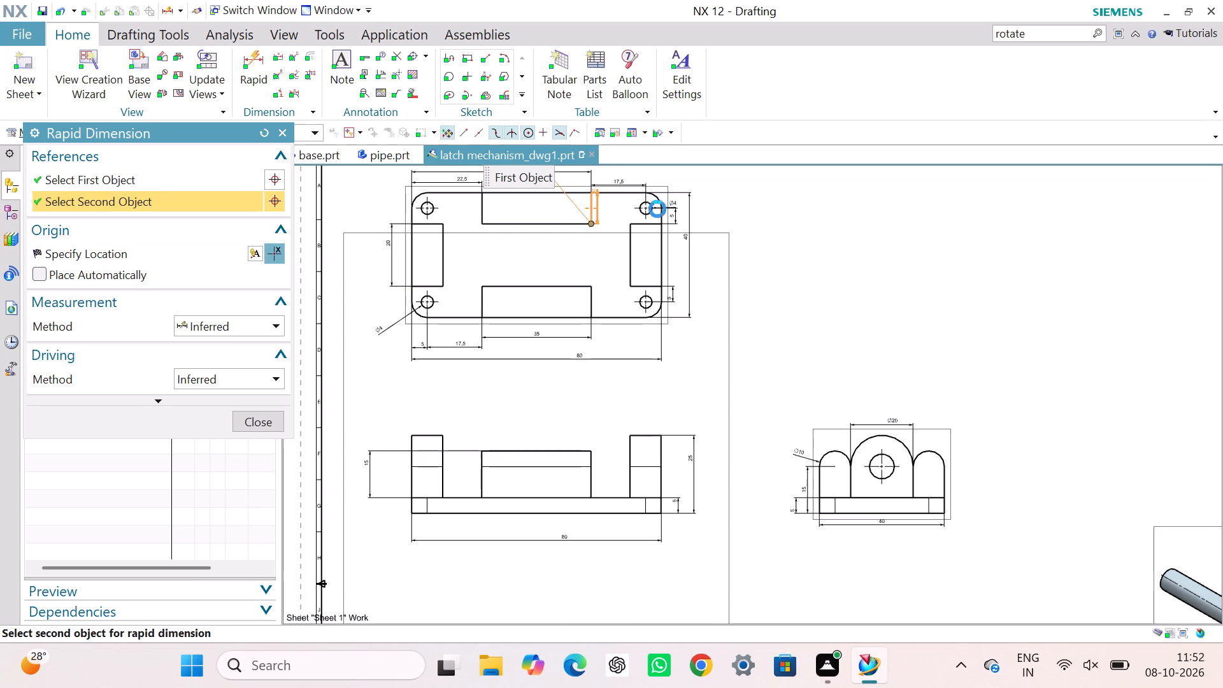
{"action": "left_click", "coordinate": [704, 220]}
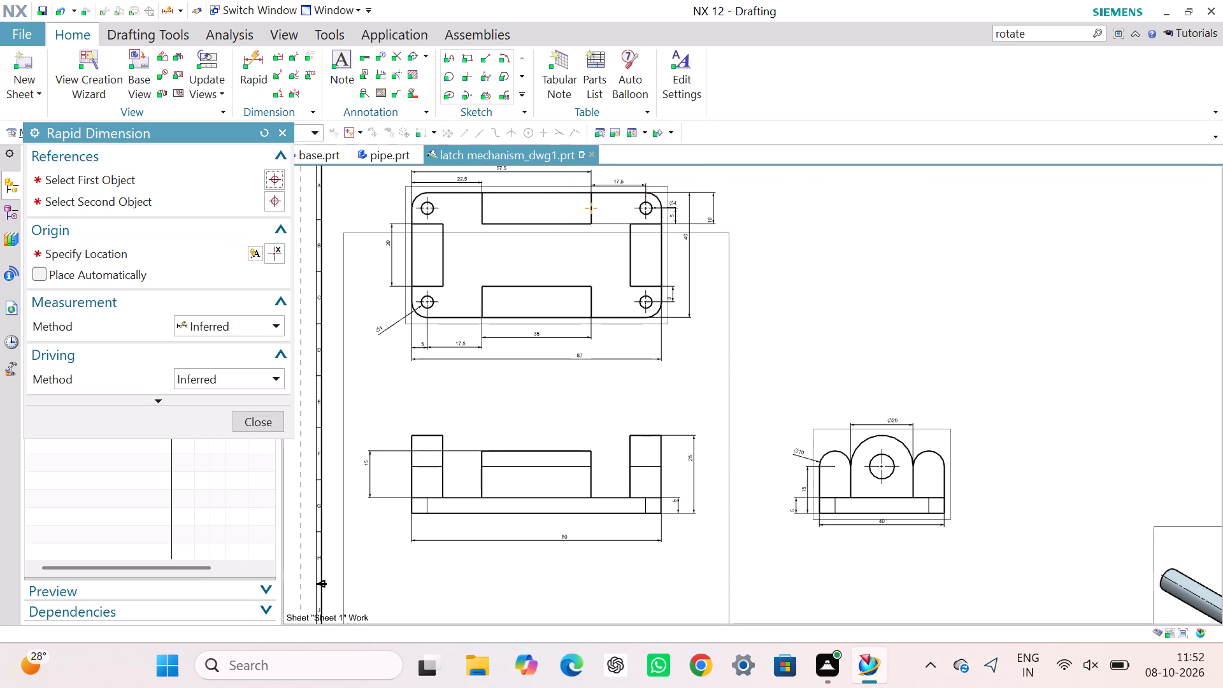
Dimension the right end block's thickness in the base's top view, placing it below the overall length dimension.
{"action": "left_click", "coordinate": [631, 291]}
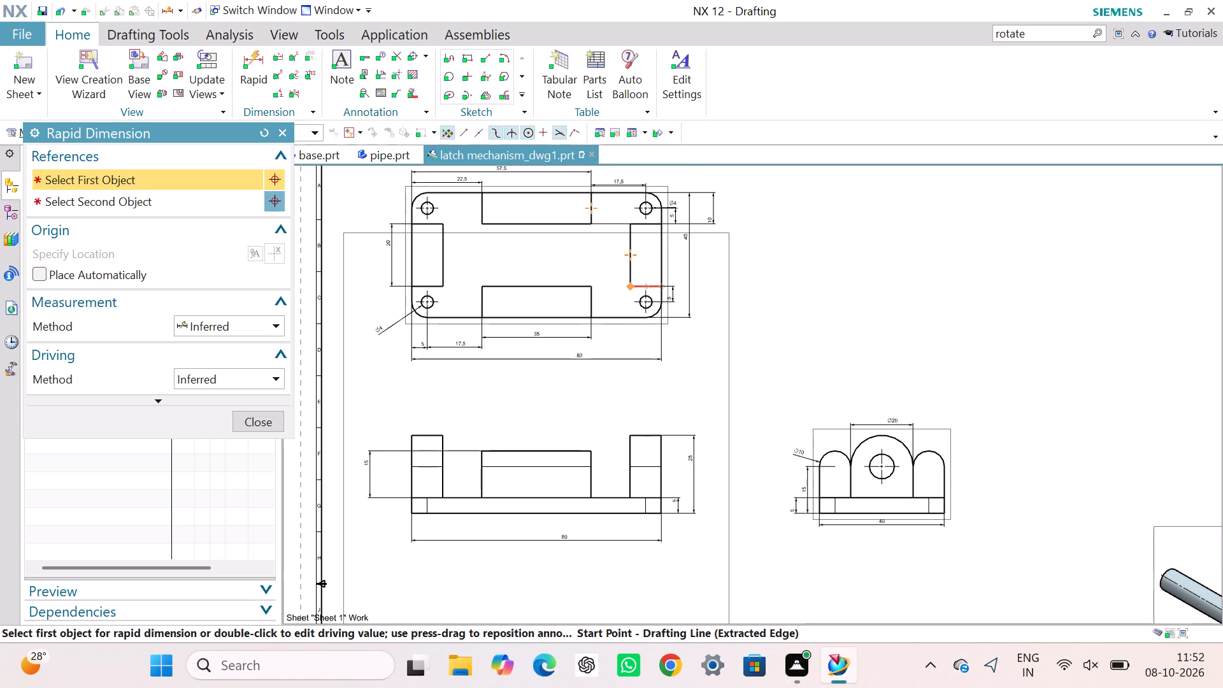
{"action": "left_click", "coordinate": [661, 286]}
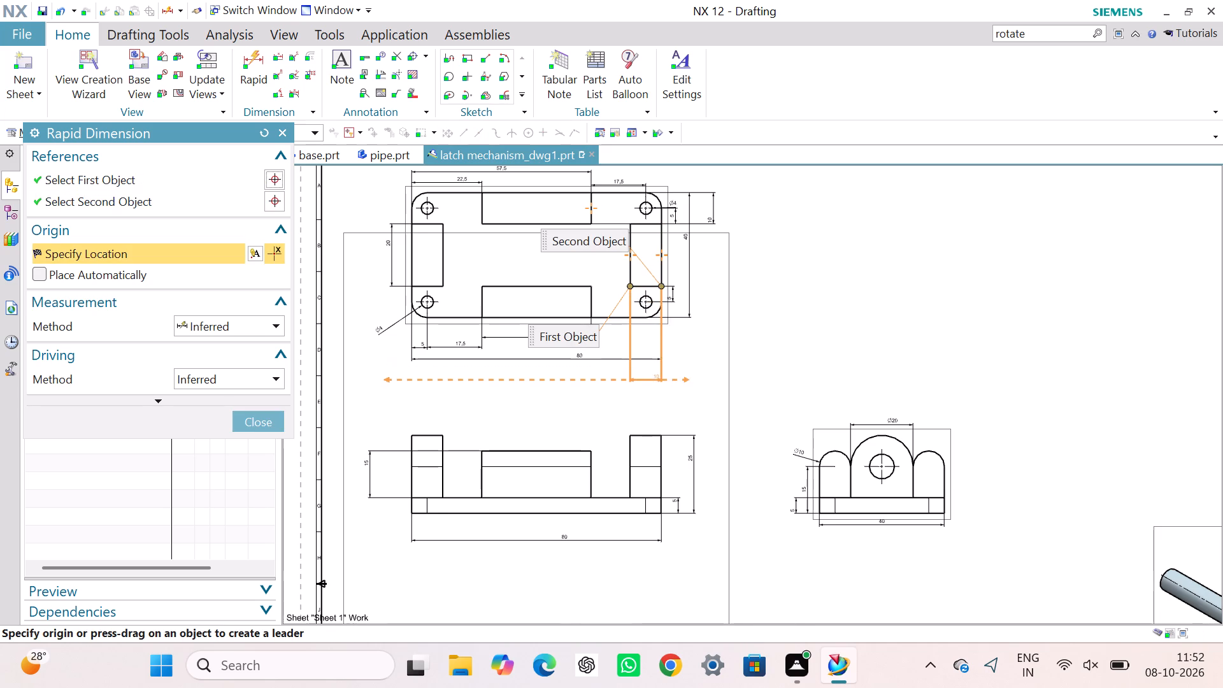
{"action": "left_click", "coordinate": [657, 373]}
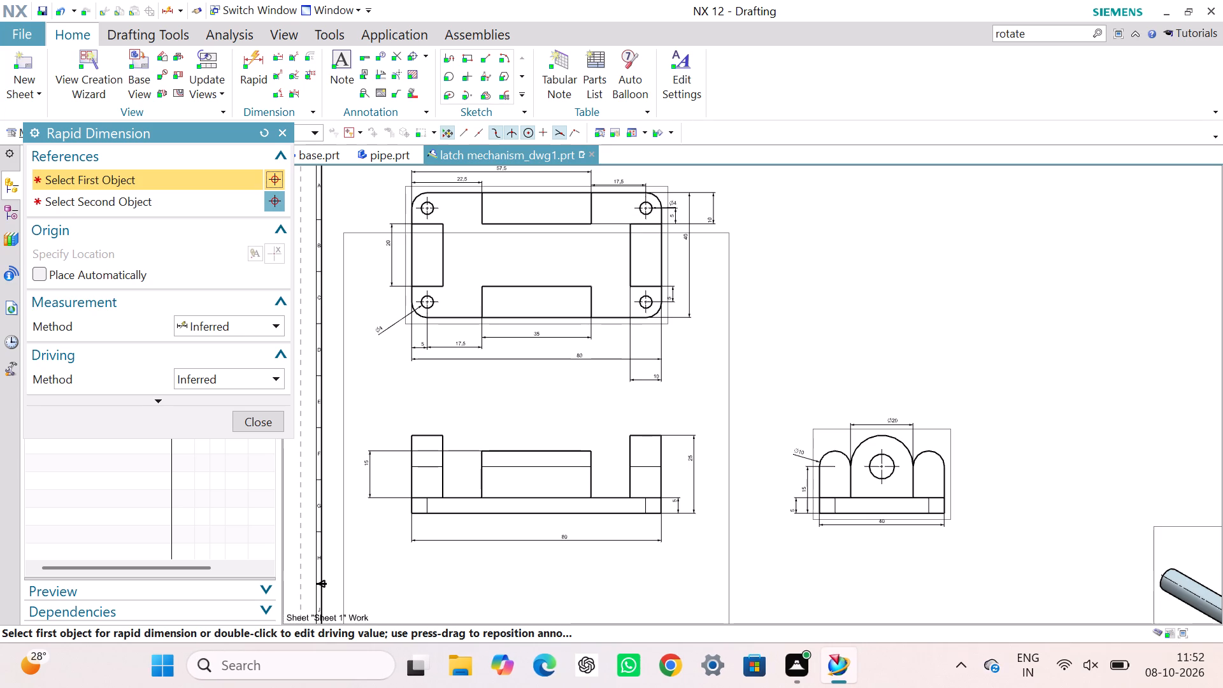
Add a diameter dimension to the central hole in the base's side view, placing it above and left of the arch.
{"action": "scroll", "coordinate": [917, 451], "scroll_direction": "up", "scroll_amount": 7}
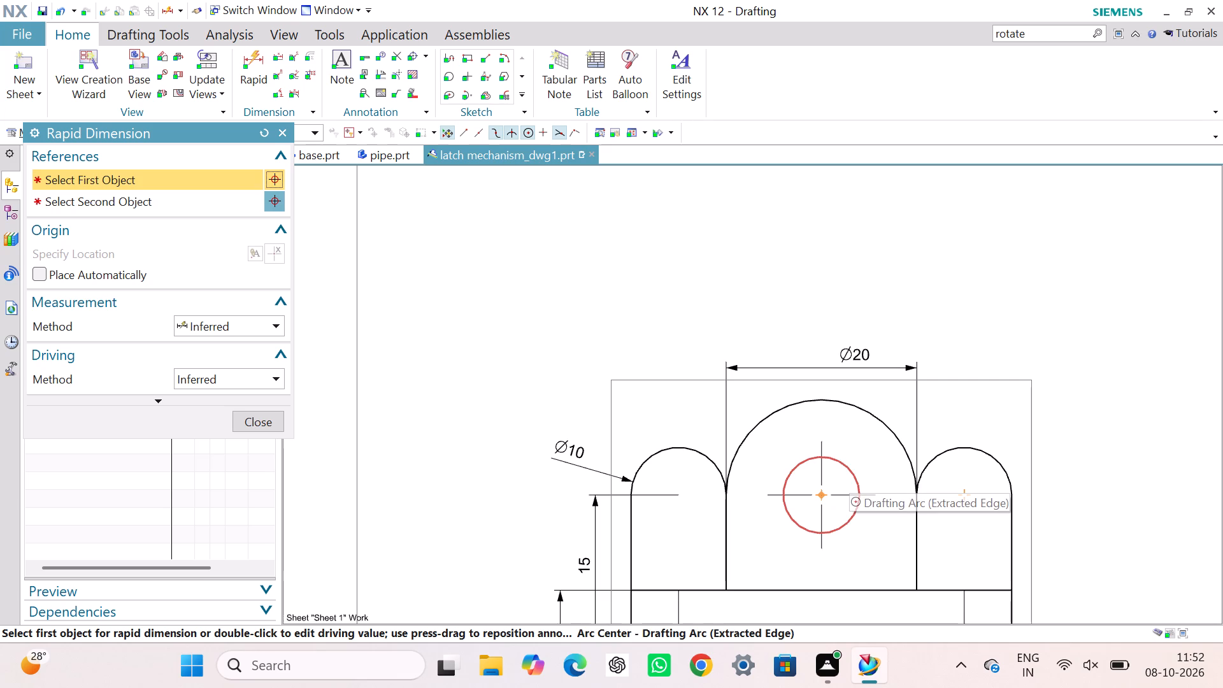
{"action": "left_click", "coordinate": [847, 470]}
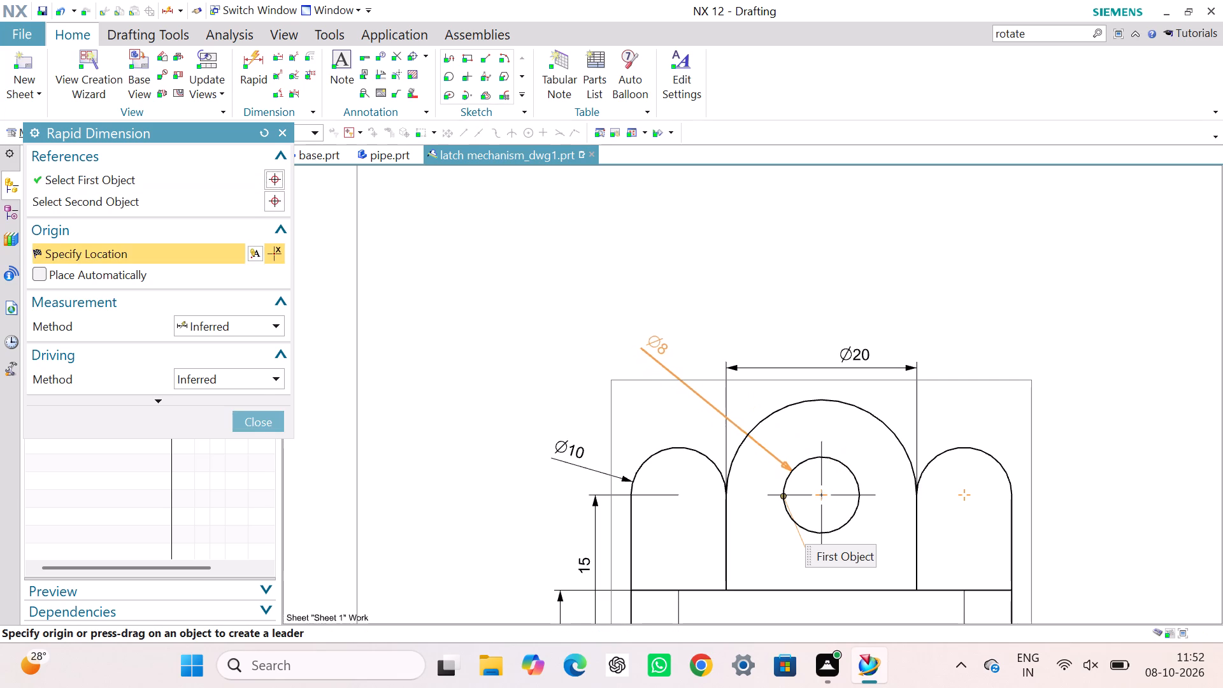
{"action": "left_click", "coordinate": [659, 344]}
Dimension the vertical centre distance between the two left mounting holes in the base's top view, placing it outside the left block's dimension.
{"action": "scroll", "coordinate": [570, 428], "scroll_direction": "down", "scroll_amount": 6}
{"action": "scroll", "coordinate": [435, 429], "scroll_direction": "down", "scroll_amount": 1}
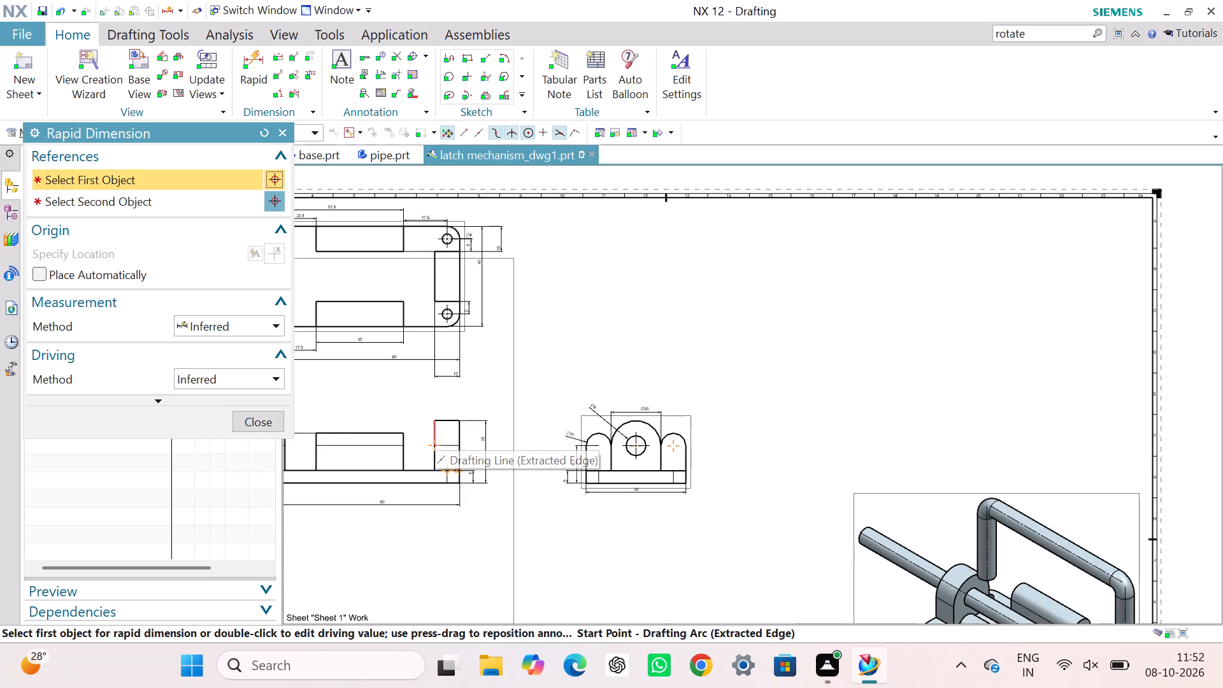
{"action": "middle_click_drag", "start_coordinate": [603, 354], "coordinate": [772, 303]}
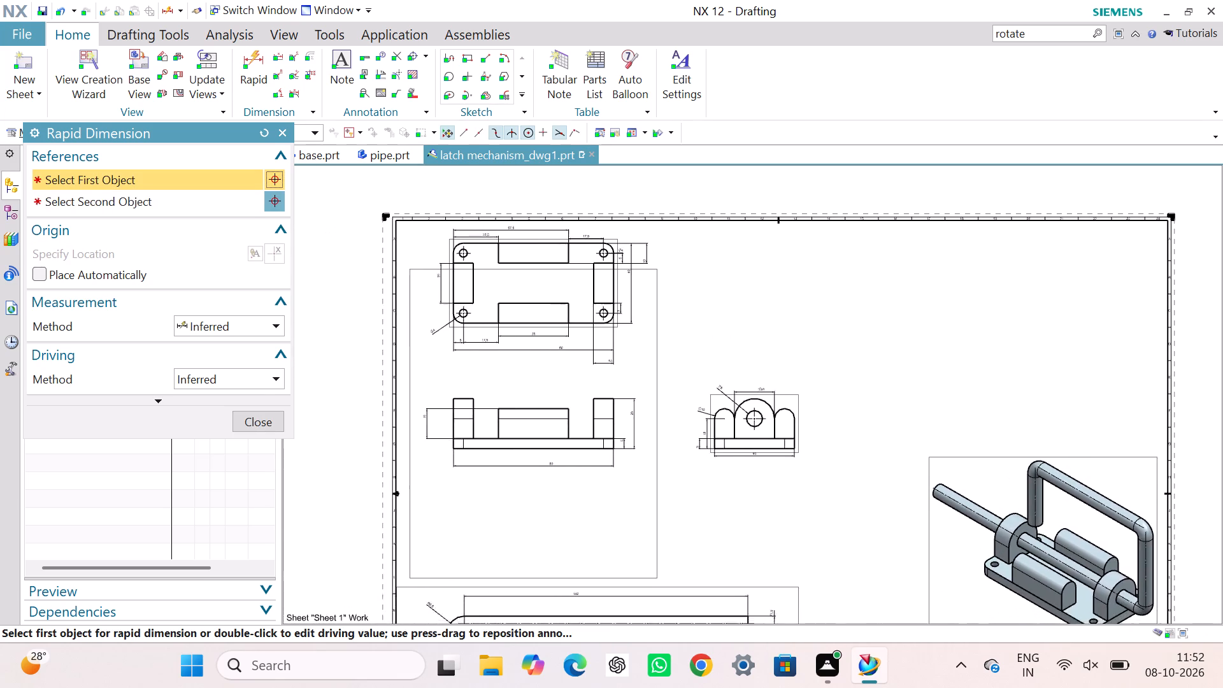
{"action": "middle_click_drag", "start_coordinate": [772, 303], "coordinate": [797, 283]}
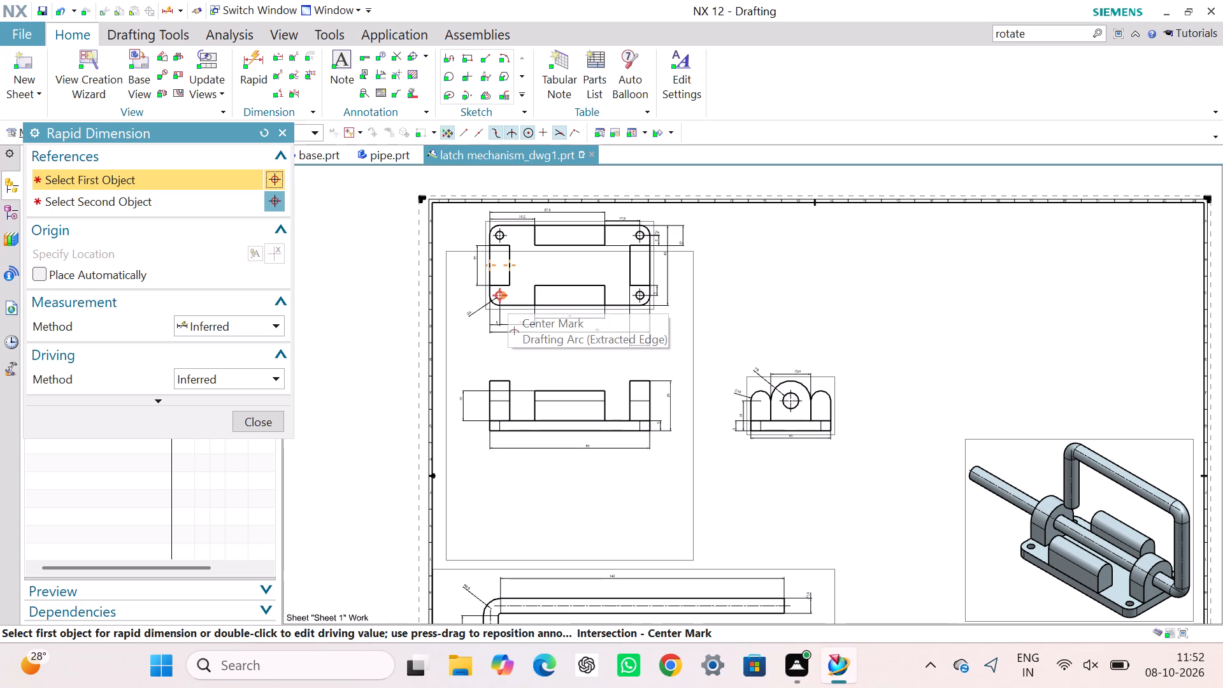
{"action": "scroll", "coordinate": [501, 292], "scroll_direction": "up", "scroll_amount": 6}
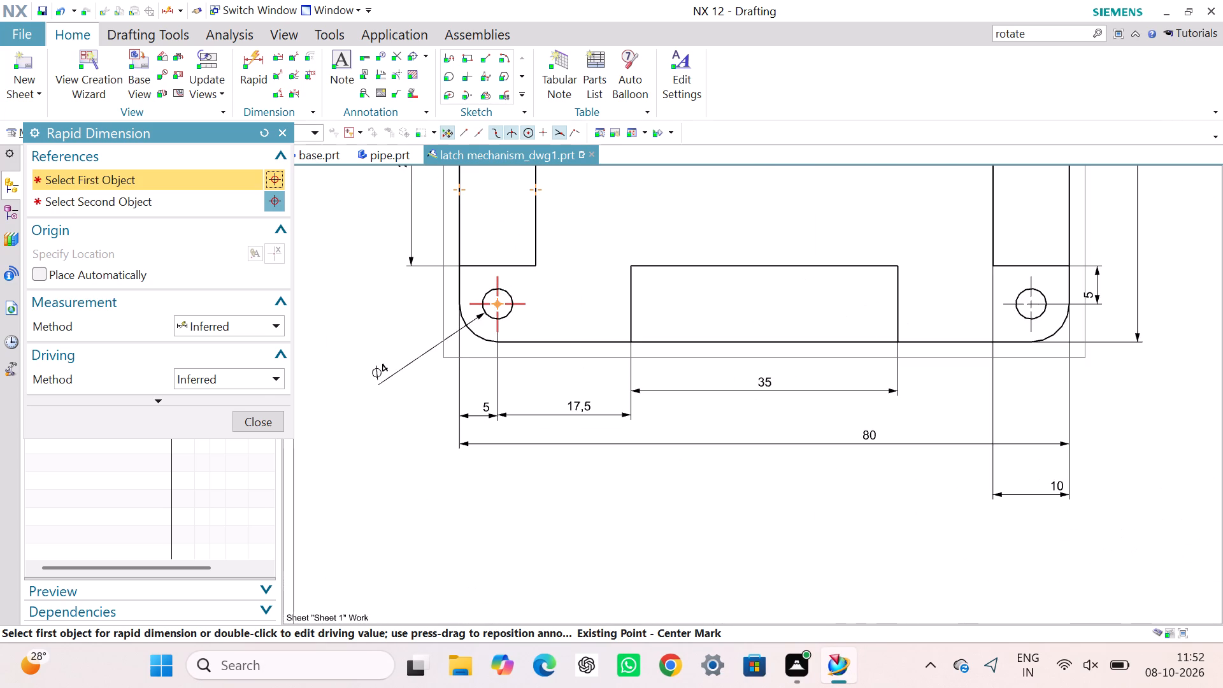
{"action": "left_click", "coordinate": [498, 304]}
{"action": "middle_click_drag", "start_coordinate": [498, 304], "coordinate": [503, 312]}
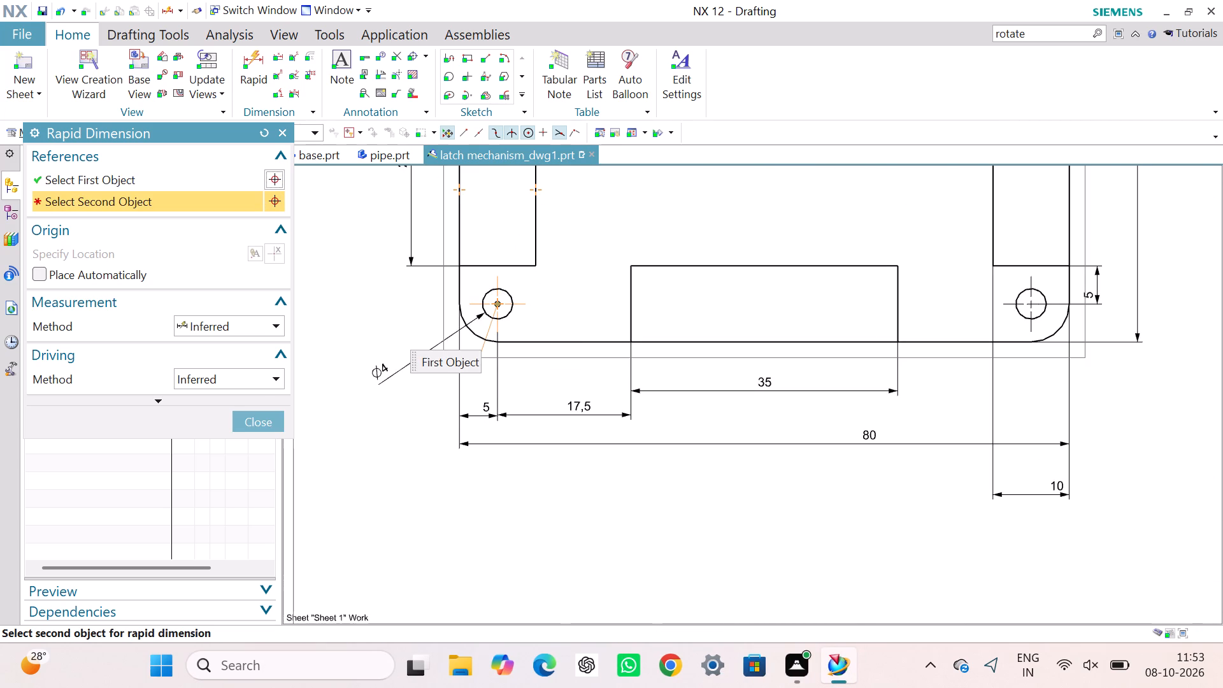
{"action": "middle_click_drag", "start_coordinate": [503, 312], "coordinate": [512, 626]}
{"action": "left_click", "coordinate": [503, 398]}
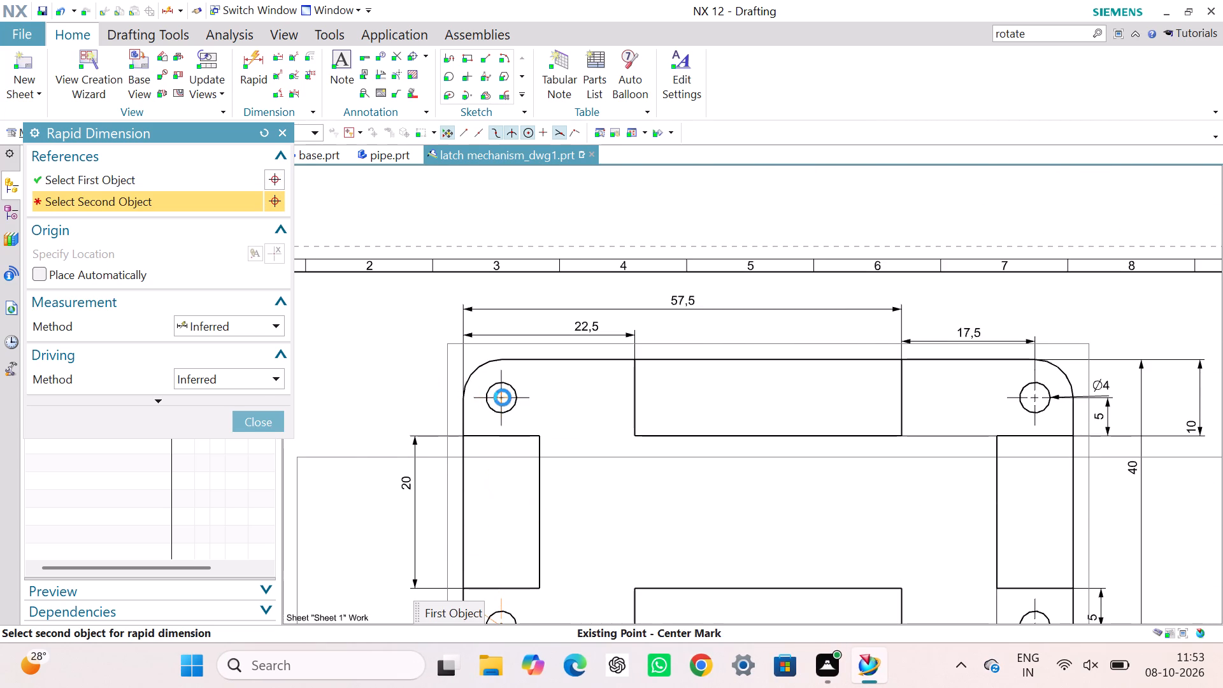
{"action": "left_click", "coordinate": [370, 504]}
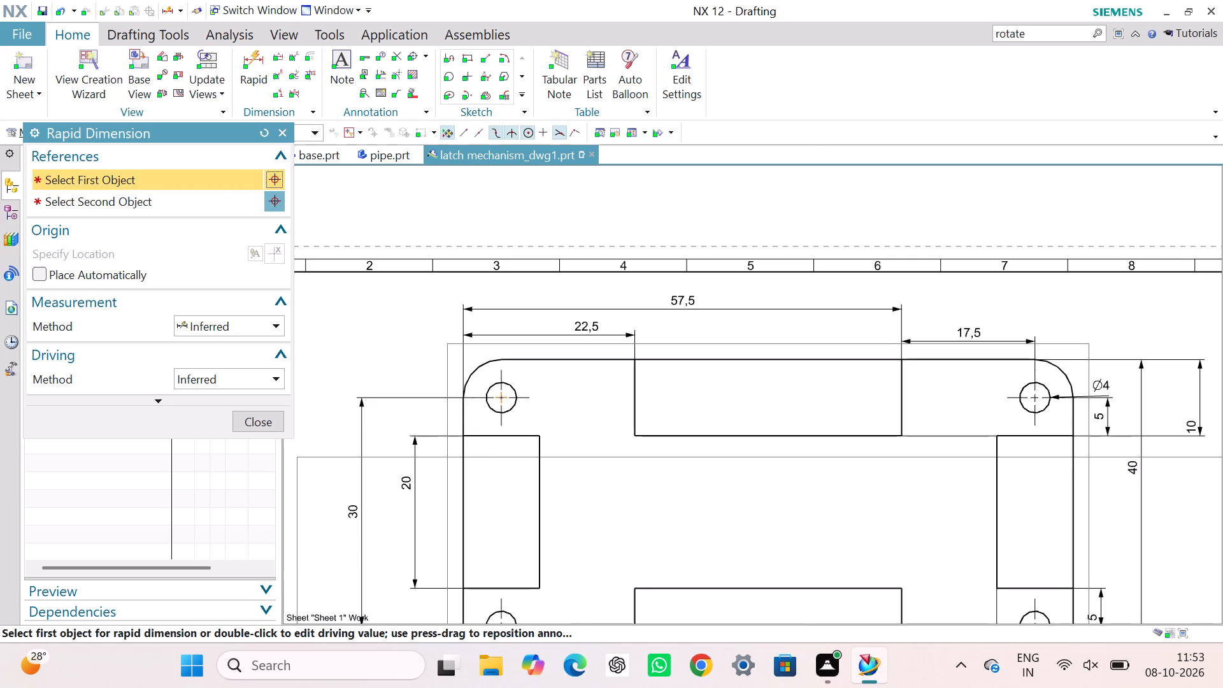
Dimension the horizontal centre distance between the two upper mounting holes in the base's top view, placing it above the other dimensions.
{"action": "scroll", "coordinate": [513, 409], "scroll_direction": "up", "scroll_amount": 2}
{"action": "left_click", "coordinate": [496, 389]}
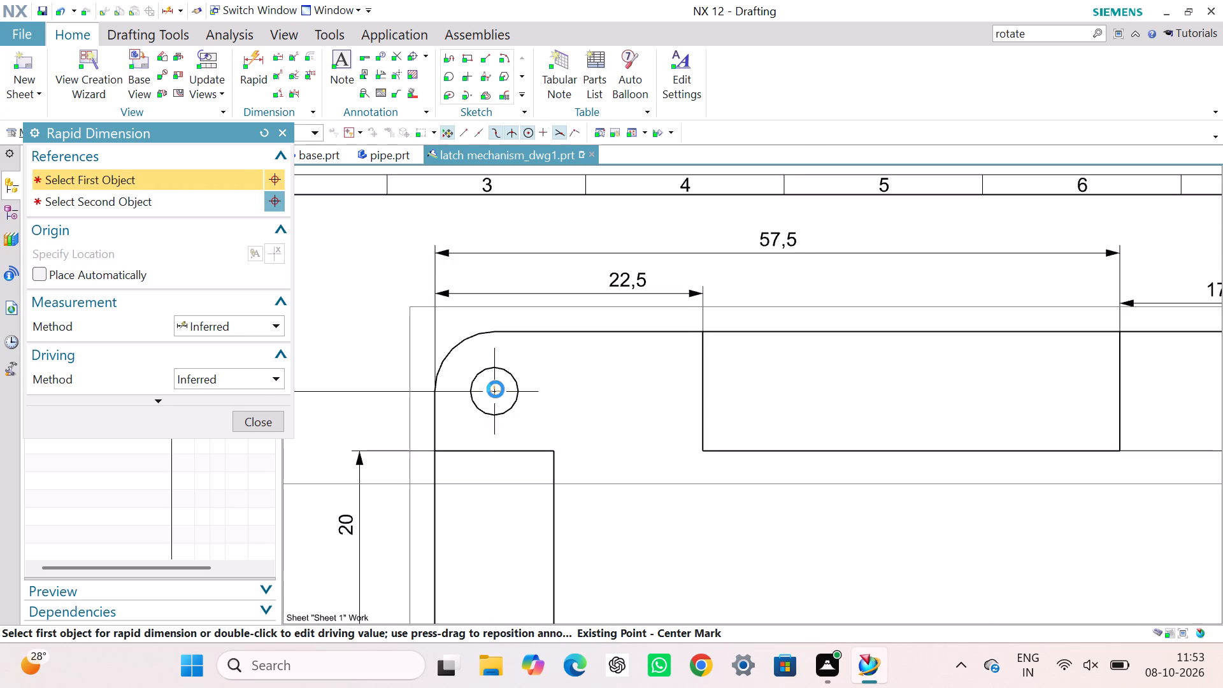
{"action": "scroll", "coordinate": [1168, 355], "scroll_direction": "up", "scroll_amount": 2}
{"action": "scroll", "coordinate": [1168, 355], "scroll_direction": "down", "scroll_amount": 6}
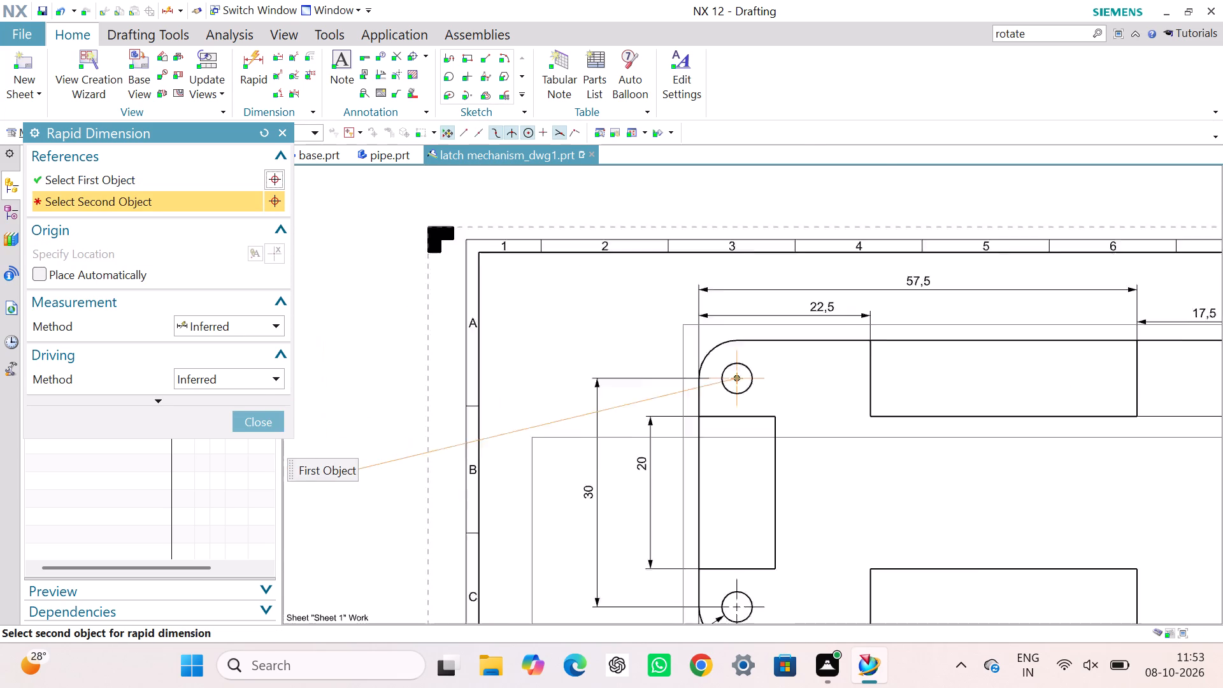
{"action": "middle_click_drag", "start_coordinate": [1171, 368], "coordinate": [883, 391]}
{"action": "scroll", "coordinate": [934, 391], "scroll_direction": "up", "scroll_amount": 3}
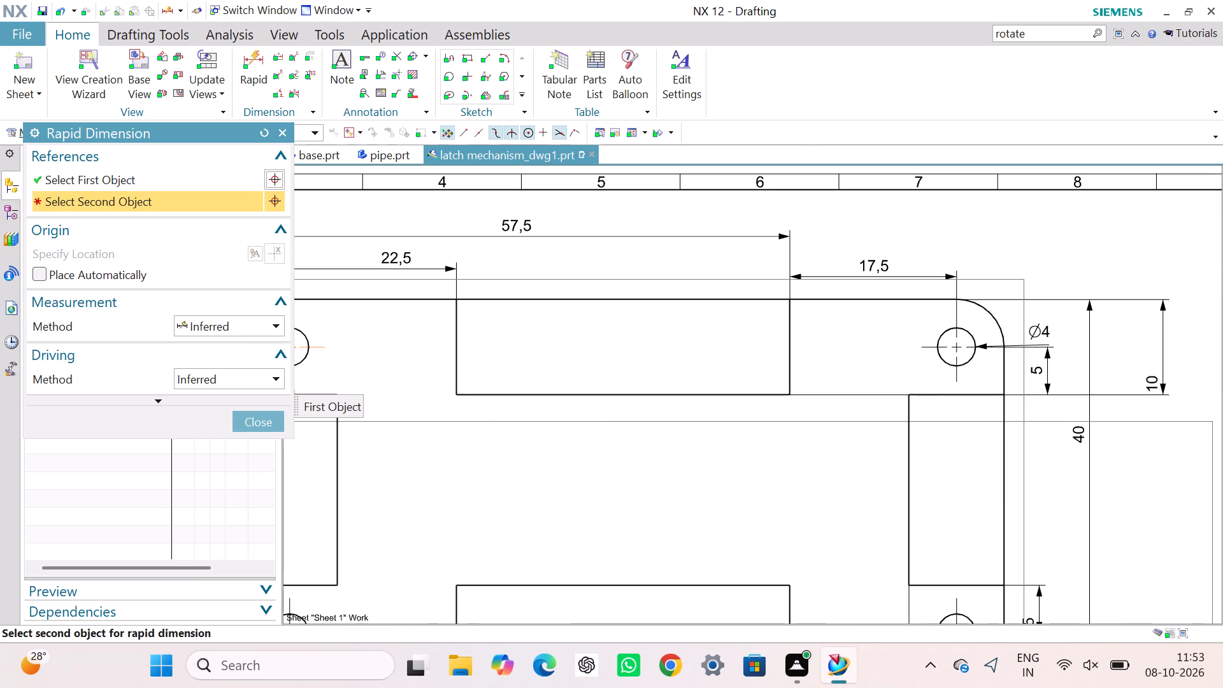
{"action": "left_click", "coordinate": [957, 347]}
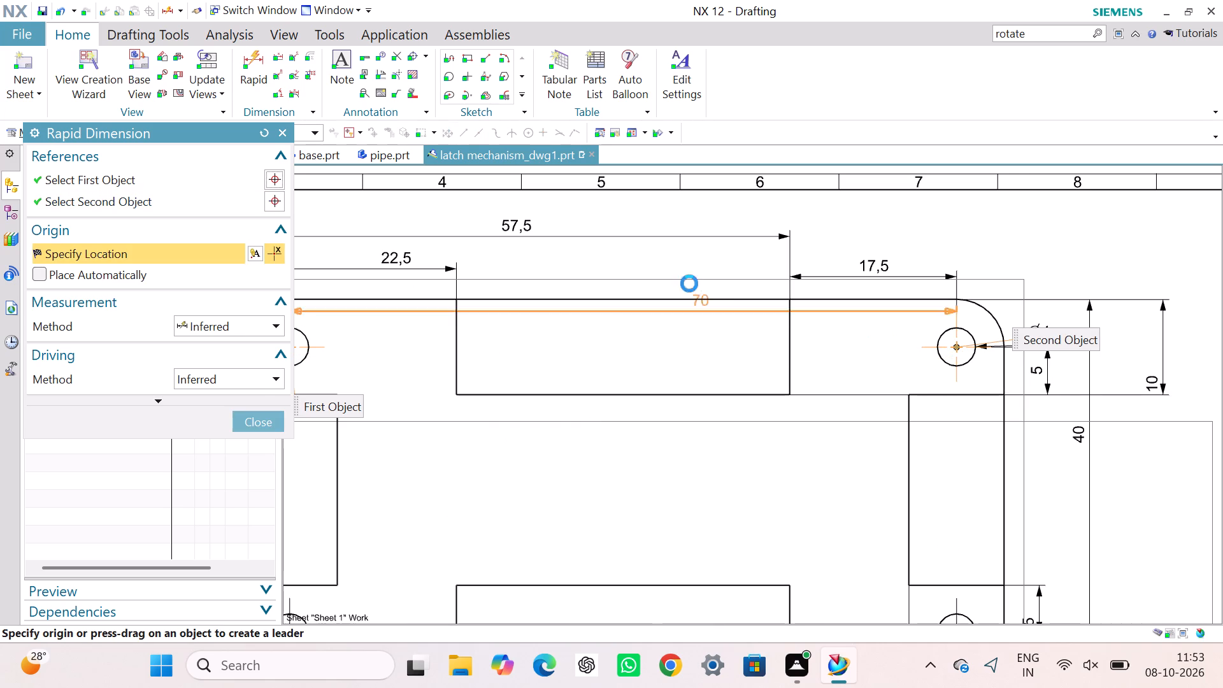
{"action": "left_click", "coordinate": [648, 204]}
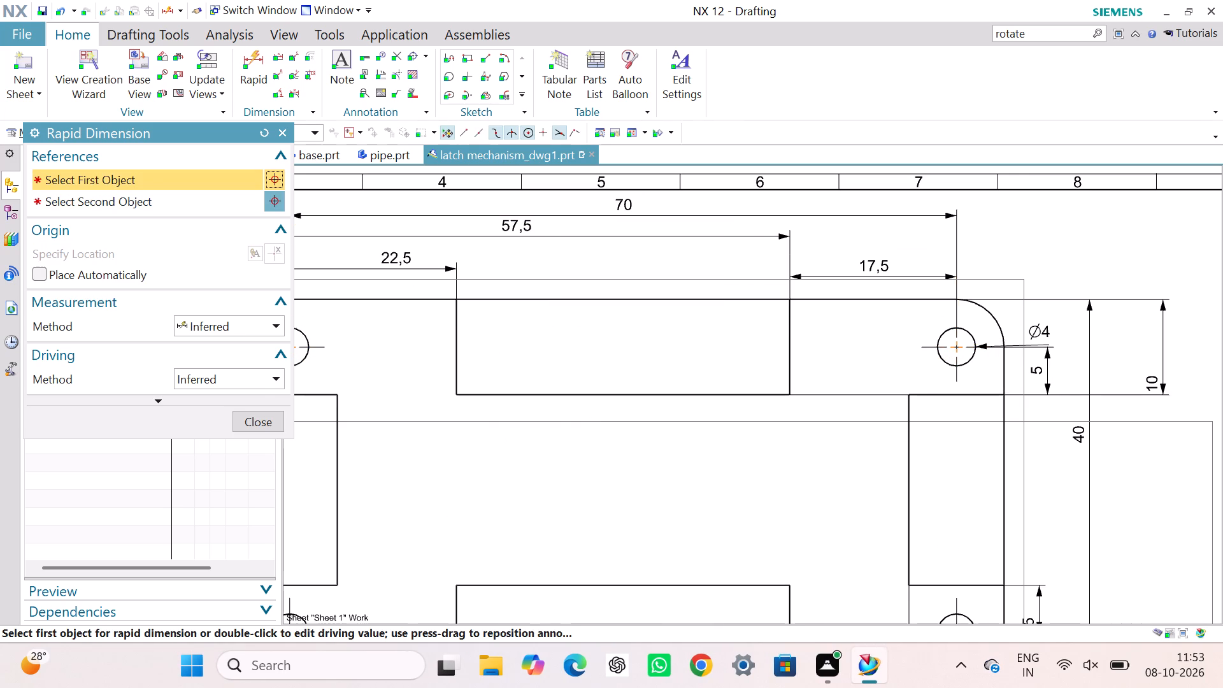
Examine the base and pipe views across the sheet for missing or poorly placed dimensions, and finish dimensioning with Rapid Dimension.
{"action": "scroll", "coordinate": [719, 350], "scroll_direction": "down", "scroll_amount": 4}
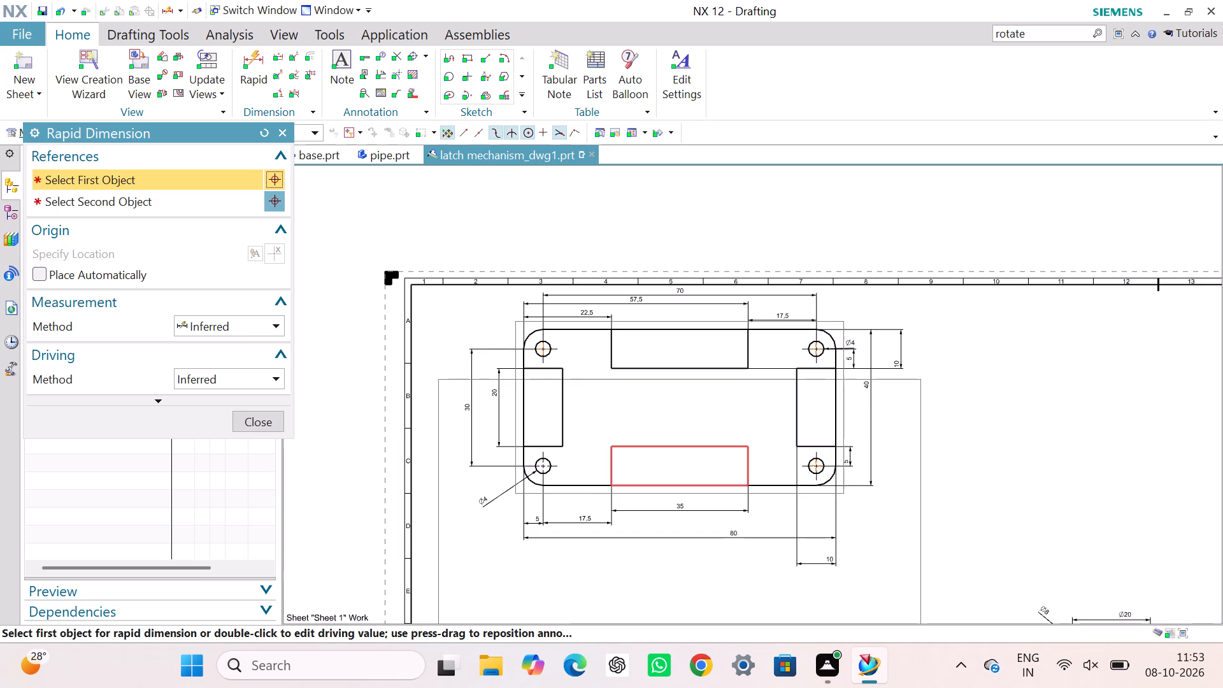
{"action": "scroll", "coordinate": [955, 472], "scroll_direction": "down", "scroll_amount": 1}
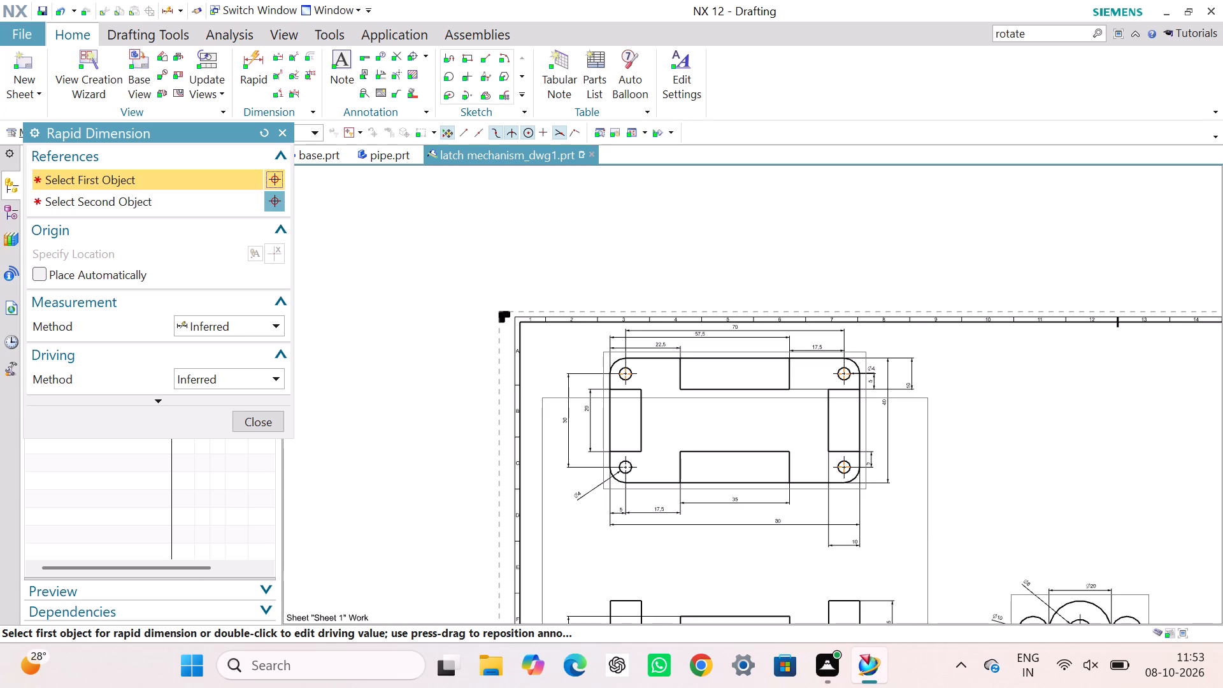
{"action": "middle_click_drag", "start_coordinate": [768, 563], "coordinate": [658, 347]}
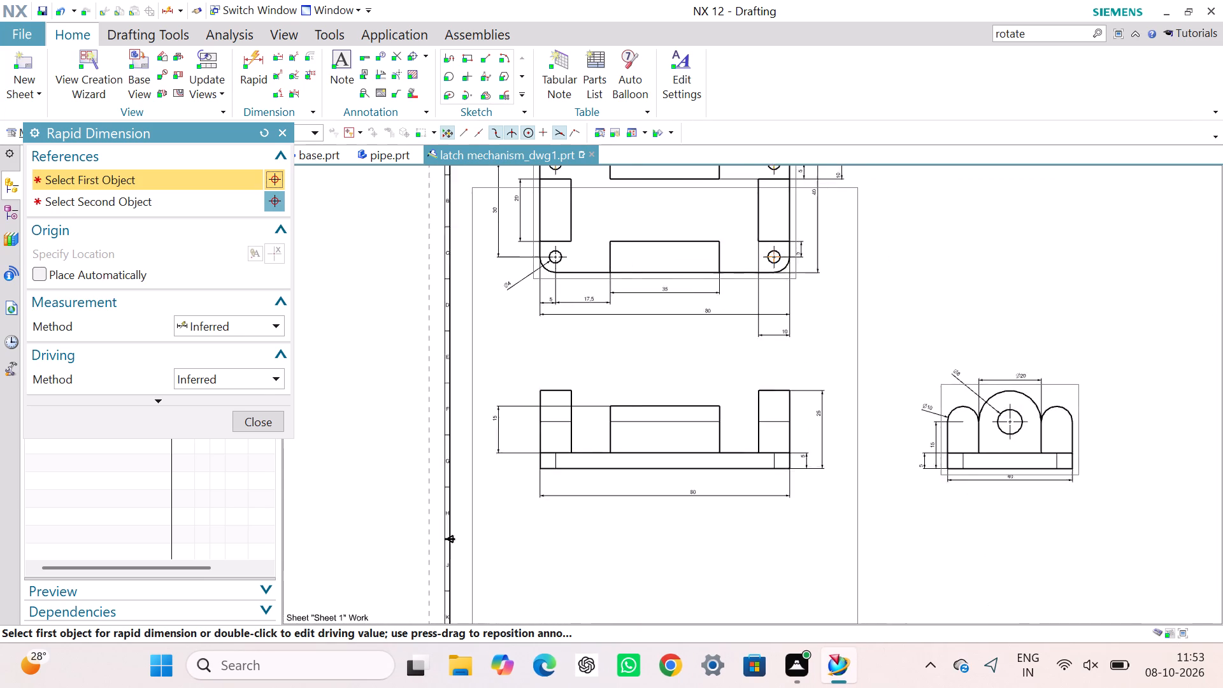
{"action": "middle_click_drag", "start_coordinate": [658, 347], "coordinate": [506, 370]}
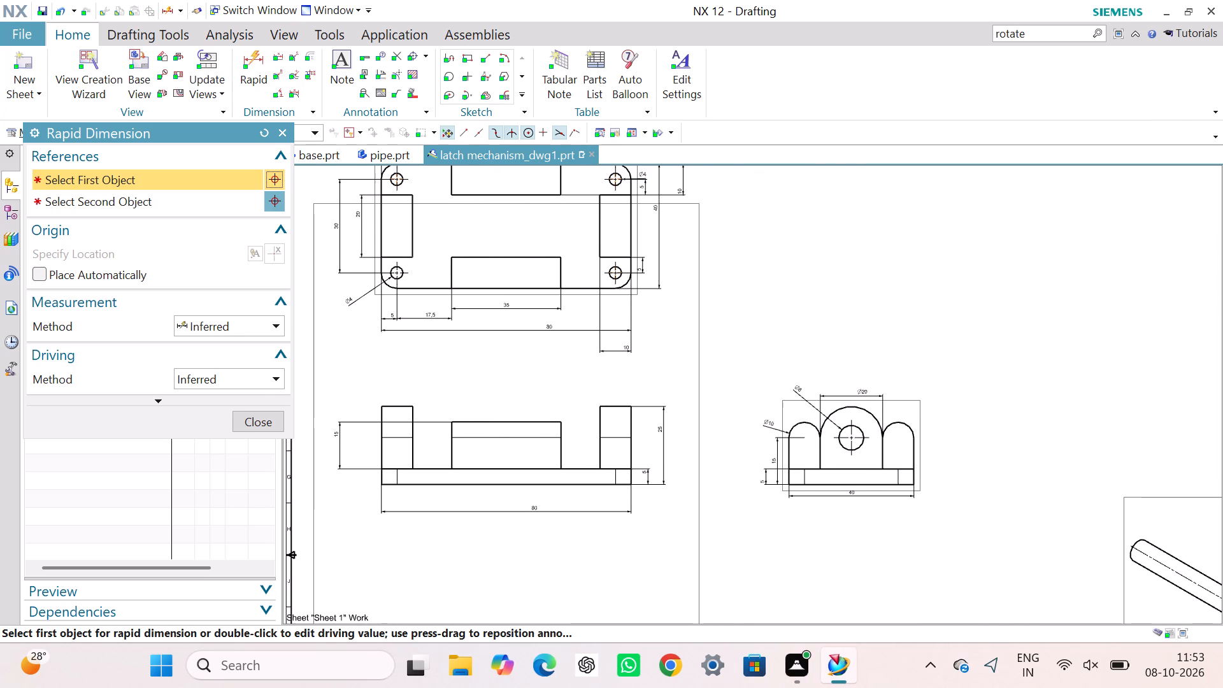
{"action": "middle_click_drag", "start_coordinate": [506, 370], "coordinate": [554, 340]}
{"action": "scroll", "coordinate": [664, 392], "scroll_direction": "down", "scroll_amount": 2}
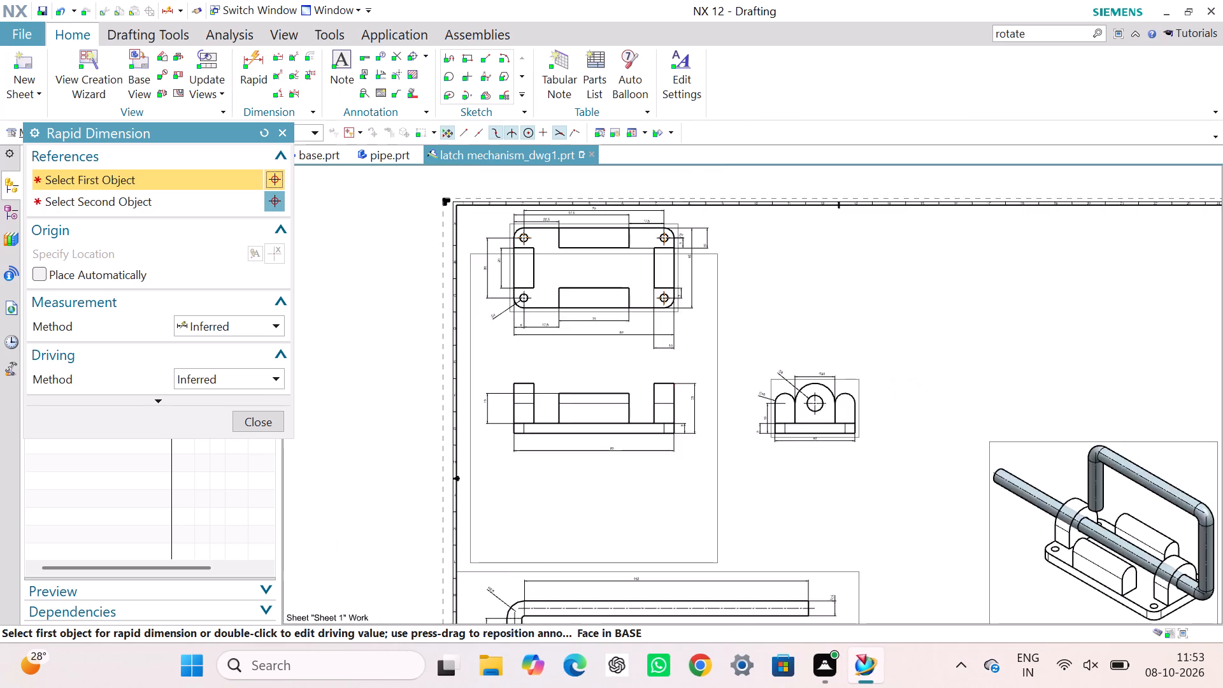
{"action": "scroll", "coordinate": [664, 392], "scroll_direction": "down", "scroll_amount": 2}
{"action": "middle_click_drag", "start_coordinate": [898, 476], "coordinate": [863, 376]}
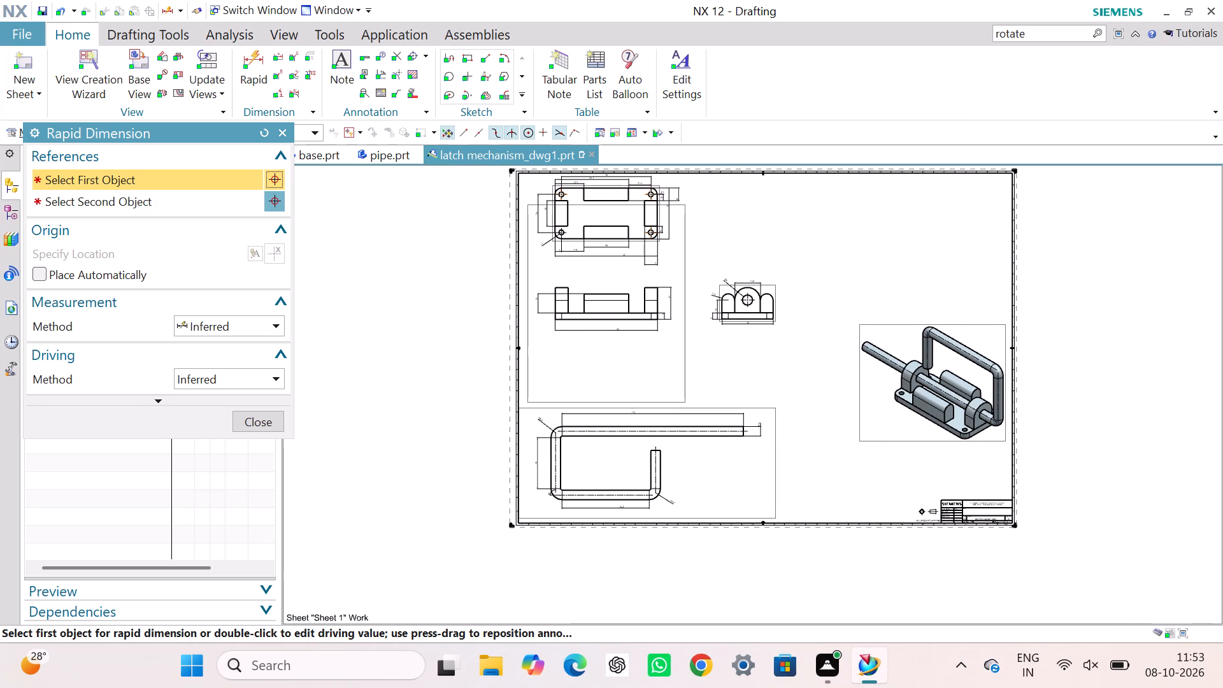
{"action": "scroll", "coordinate": [669, 467], "scroll_direction": "up", "scroll_amount": 3}
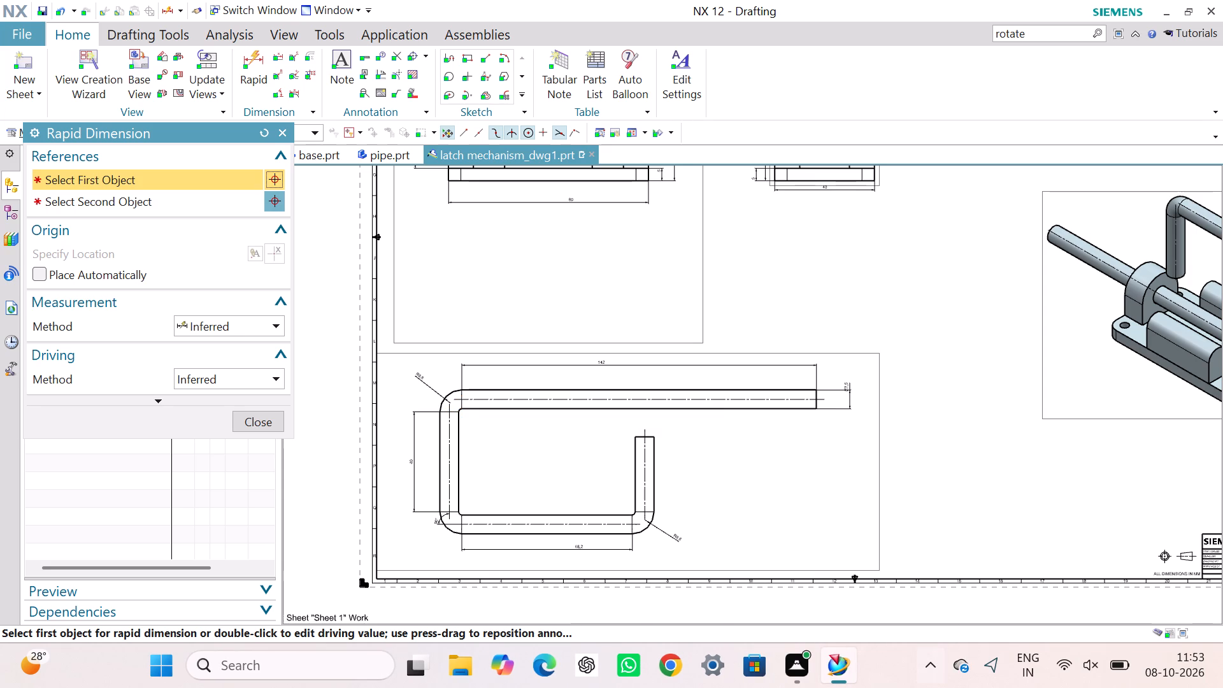
{"action": "scroll", "coordinate": [776, 502], "scroll_direction": "down", "scroll_amount": 3}
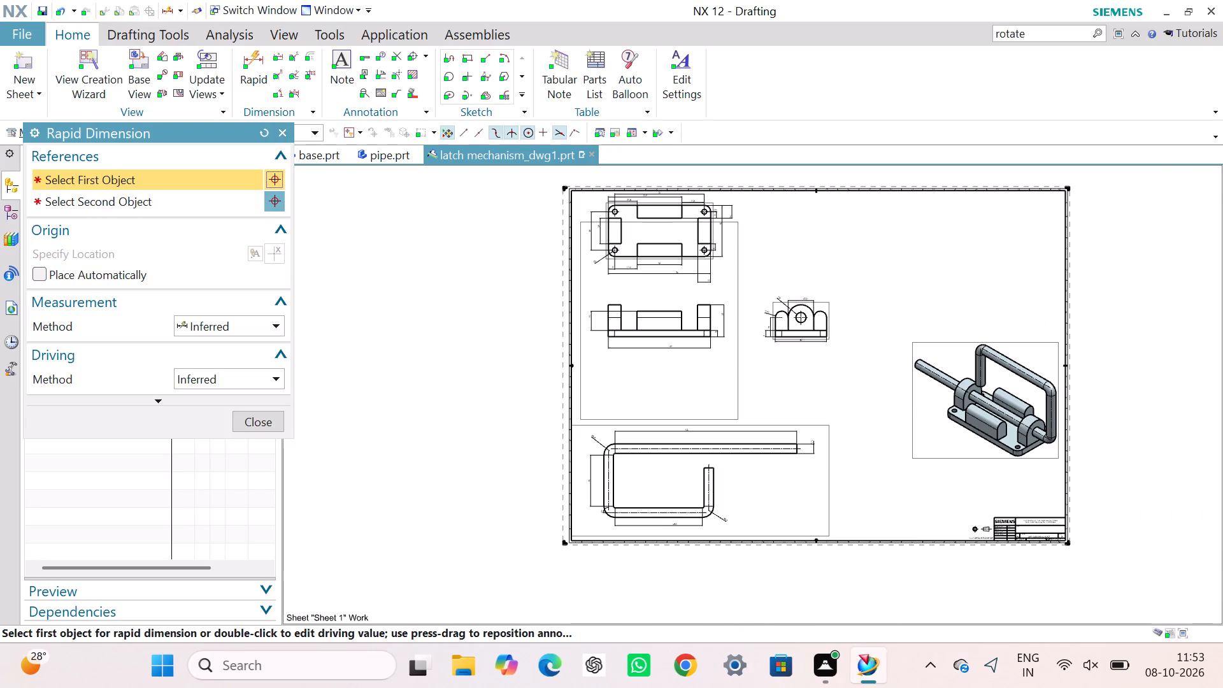
{"action": "scroll", "coordinate": [683, 304], "scroll_direction": "up", "scroll_amount": 2}
{"action": "scroll", "coordinate": [680, 299], "scroll_direction": "down", "scroll_amount": 2}
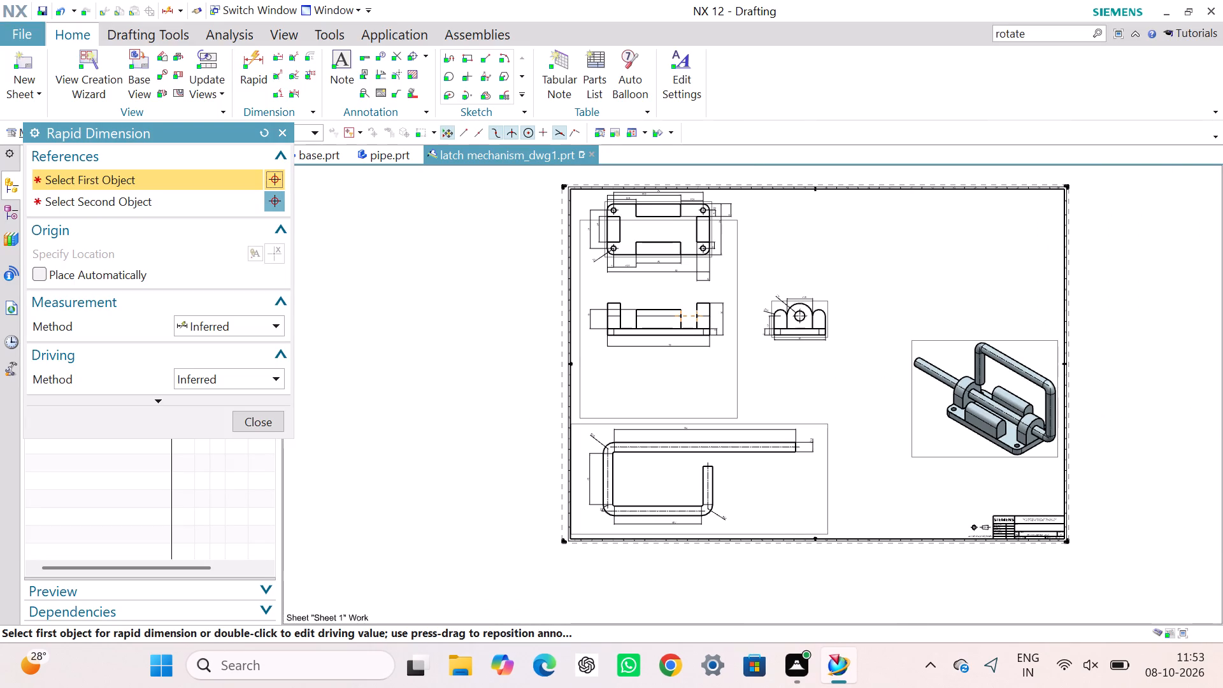
{"action": "scroll", "coordinate": [662, 338], "scroll_direction": "up", "scroll_amount": 2}
{"action": "scroll", "coordinate": [662, 338], "scroll_direction": "down", "scroll_amount": 2}
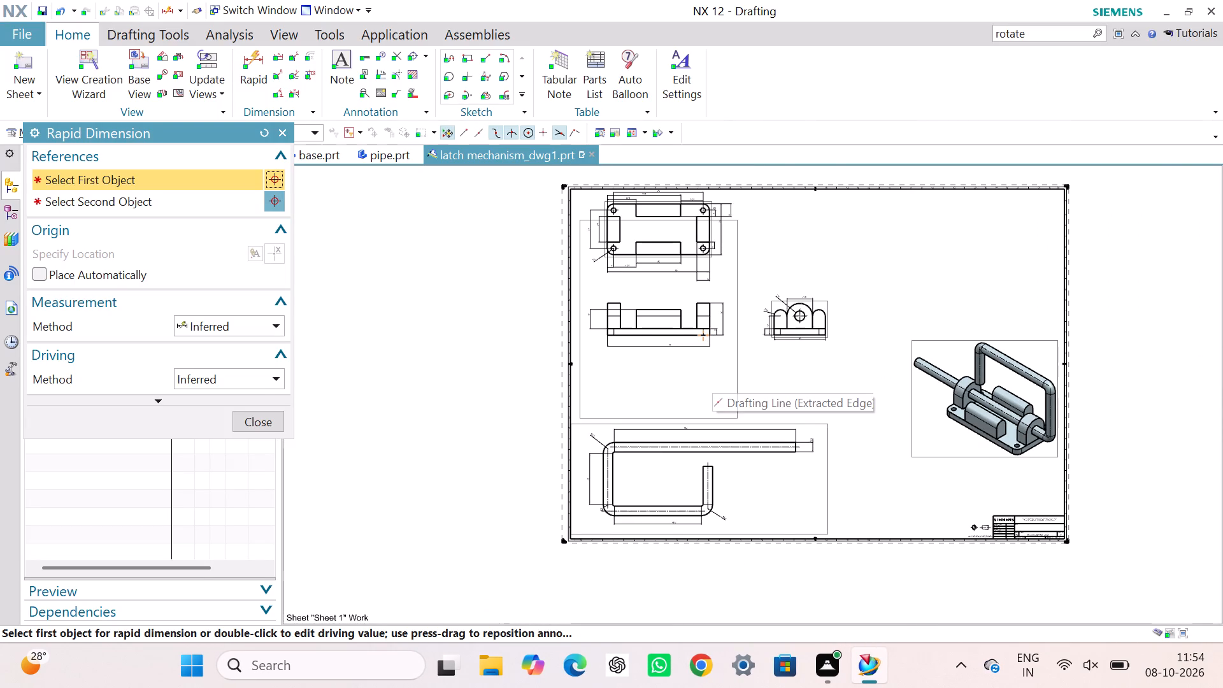
{"action": "middle_click_drag", "start_coordinate": [773, 374], "coordinate": [697, 427]}
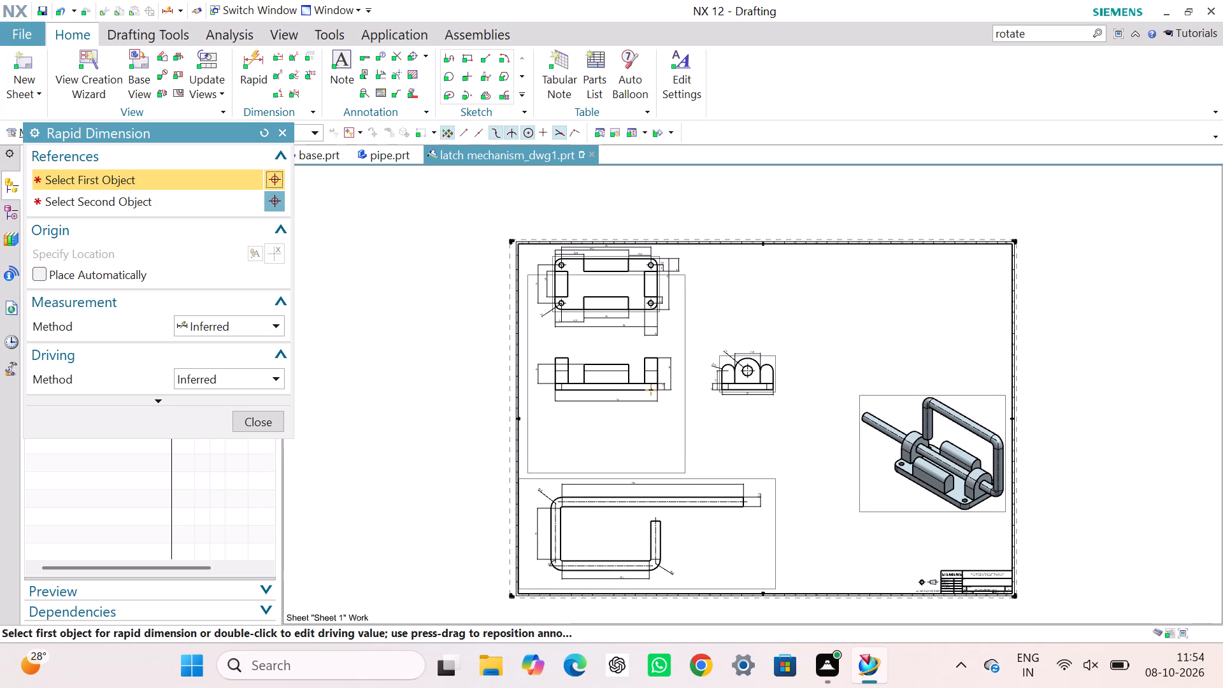
{"action": "left_click", "coordinate": [259, 419]}
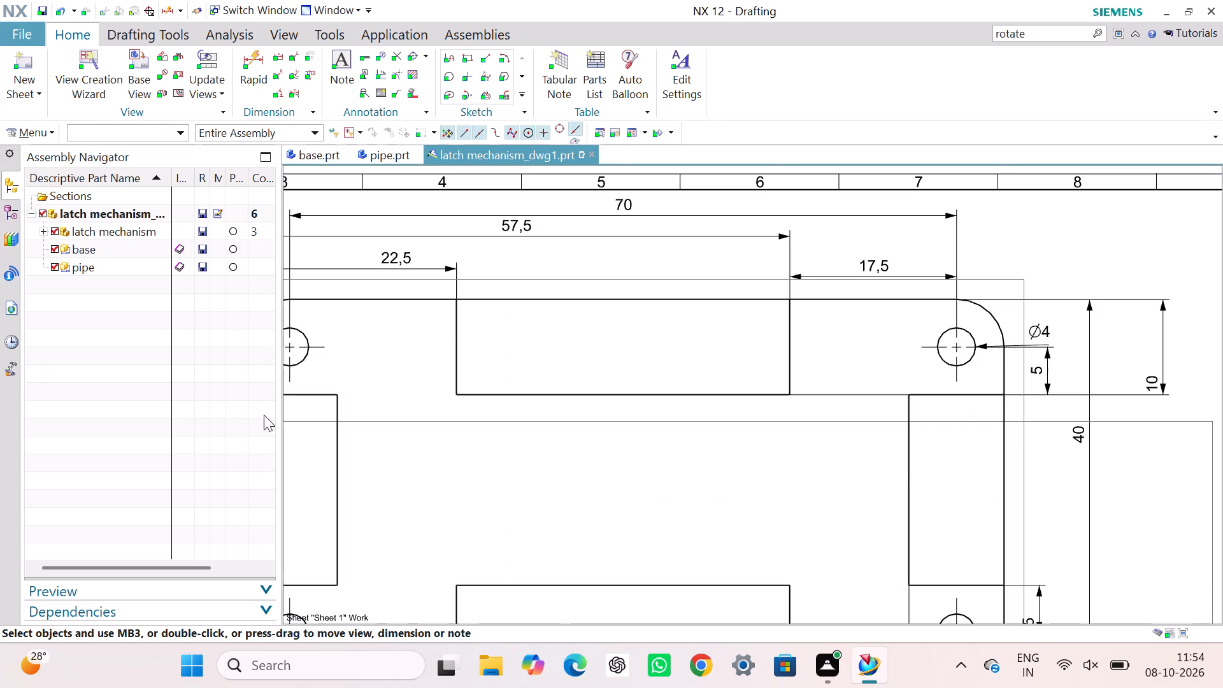
Move the upper right mounting hole's diameter dimension slightly upward in the base's top view, so its leader slants clear of the hole offset dimension.
{"action": "scroll", "coordinate": [630, 336], "scroll_direction": "down", "scroll_amount": 5}
{"action": "scroll", "coordinate": [515, 384], "scroll_direction": "up", "scroll_amount": 2}
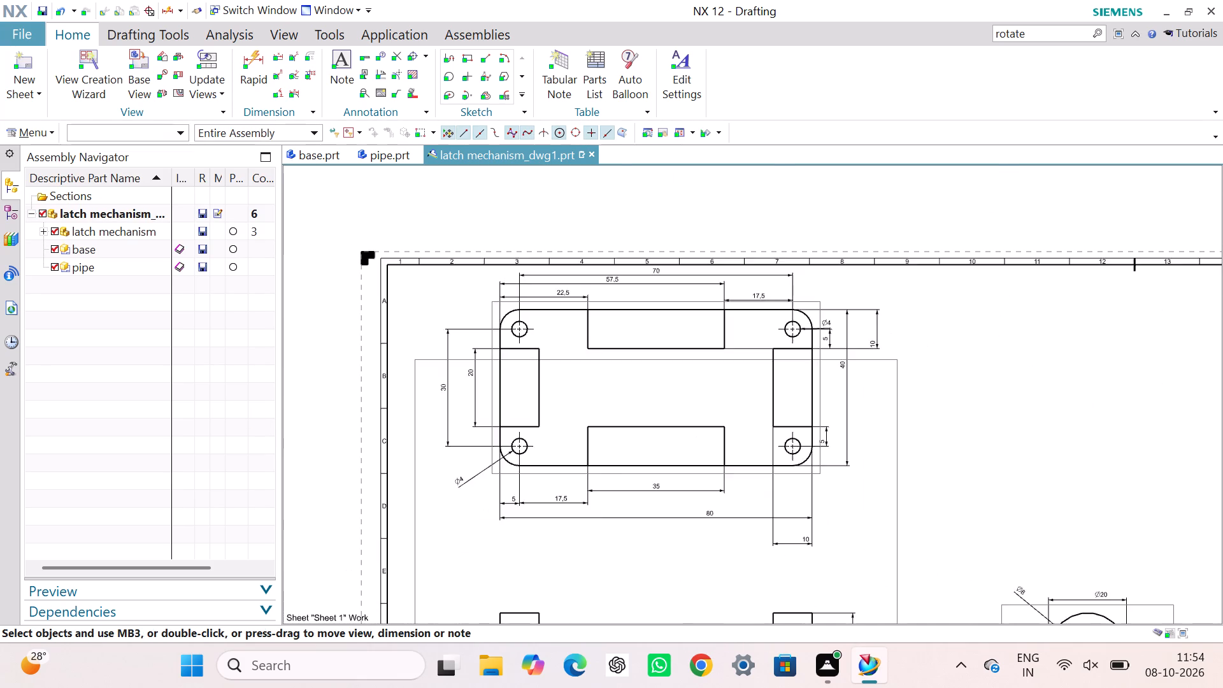
{"action": "scroll", "coordinate": [515, 384], "scroll_direction": "up", "scroll_amount": 1}
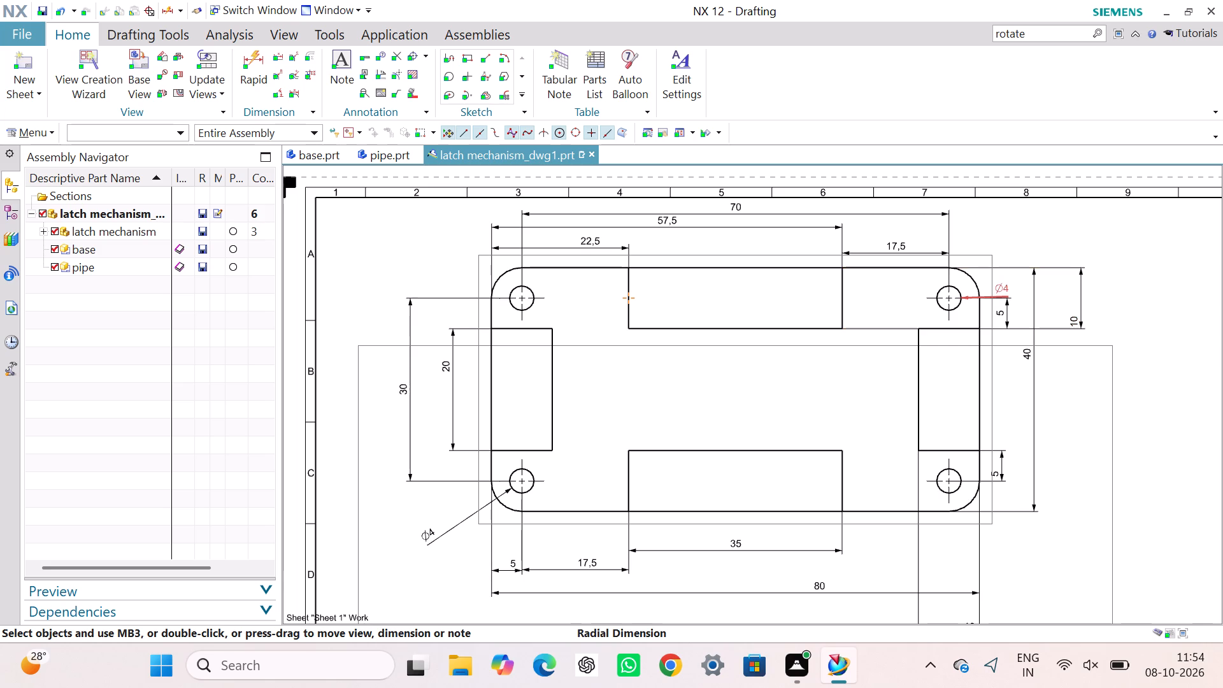
{"action": "left_click_drag", "start_coordinate": [1005, 292], "coordinate": [1005, 274]}
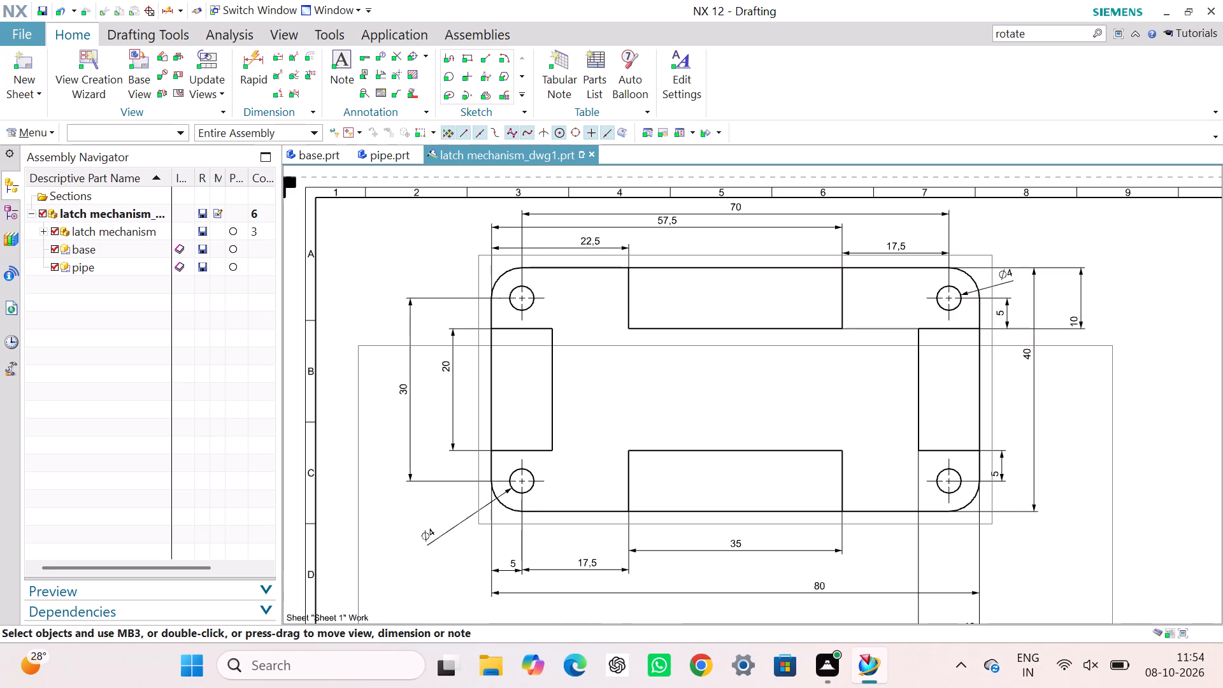
Delete the linear-style diameter dimension spanning the central arch in the base's side view.
{"action": "scroll", "coordinate": [859, 457], "scroll_direction": "down", "scroll_amount": 5}
{"action": "scroll", "coordinate": [879, 564], "scroll_direction": "up", "scroll_amount": 4}
{"action": "scroll", "coordinate": [878, 557], "scroll_direction": "down", "scroll_amount": 10}
{"action": "scroll", "coordinate": [880, 546], "scroll_direction": "up", "scroll_amount": 5}
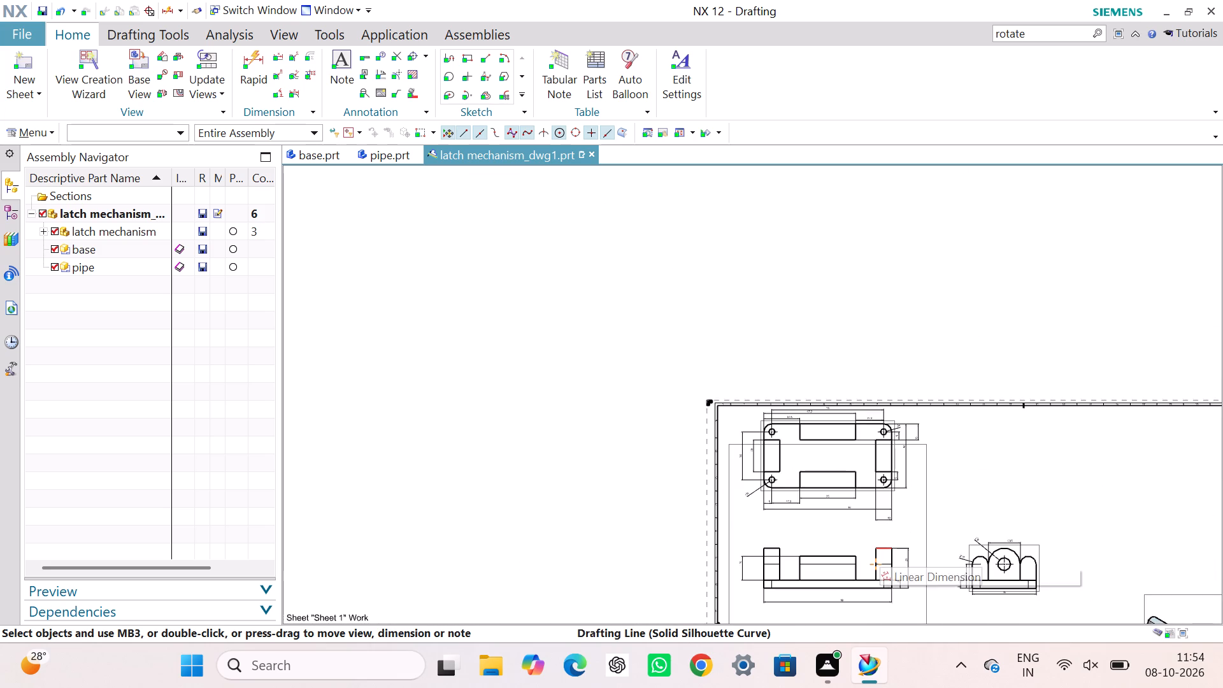
{"action": "middle_click_drag", "start_coordinate": [880, 545], "coordinate": [735, 332]}
{"action": "scroll", "coordinate": [803, 376], "scroll_direction": "up", "scroll_amount": 2}
{"action": "scroll", "coordinate": [697, 401], "scroll_direction": "up", "scroll_amount": 2}
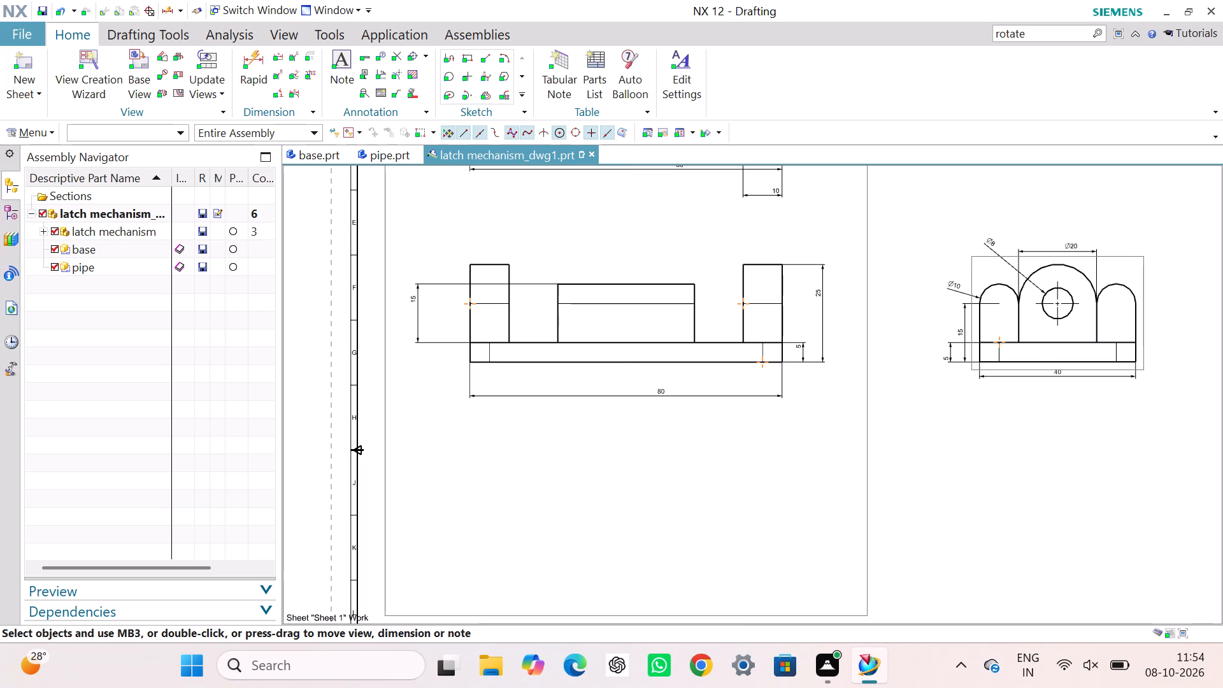
{"action": "scroll", "coordinate": [808, 429], "scroll_direction": "down", "scroll_amount": 1}
{"action": "scroll", "coordinate": [807, 422], "scroll_direction": "up", "scroll_amount": 1}
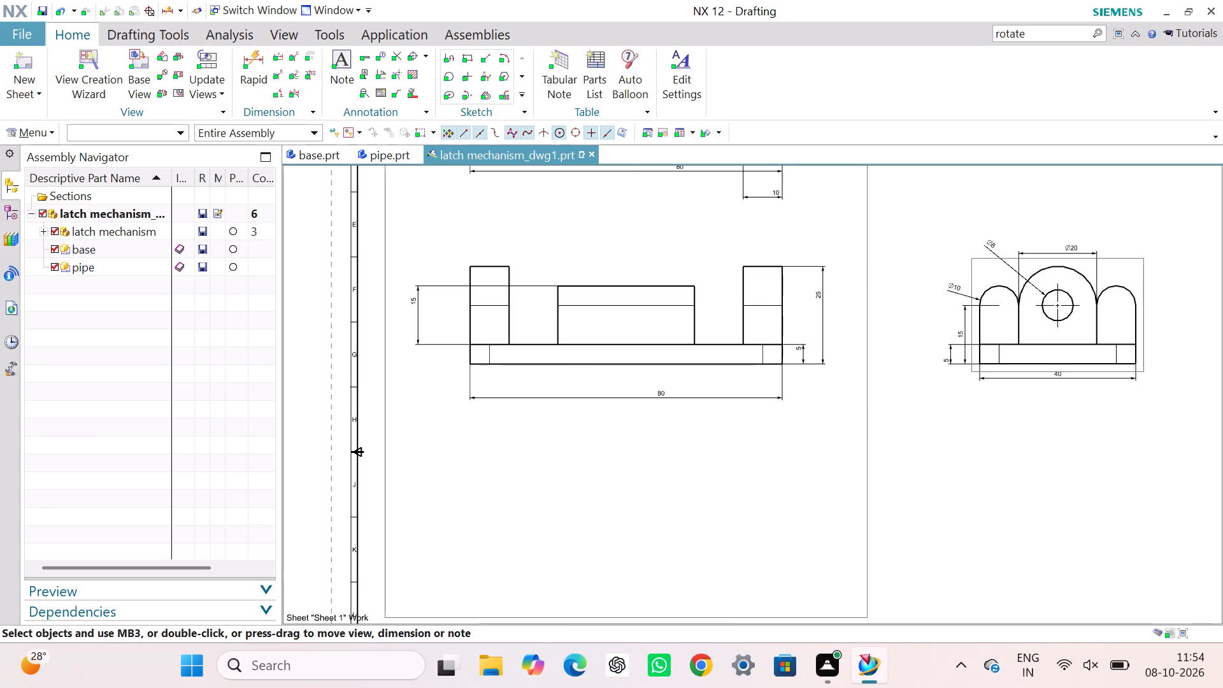
{"action": "left_click", "coordinate": [1082, 250]}
{"action": "key", "text": "Delete"}
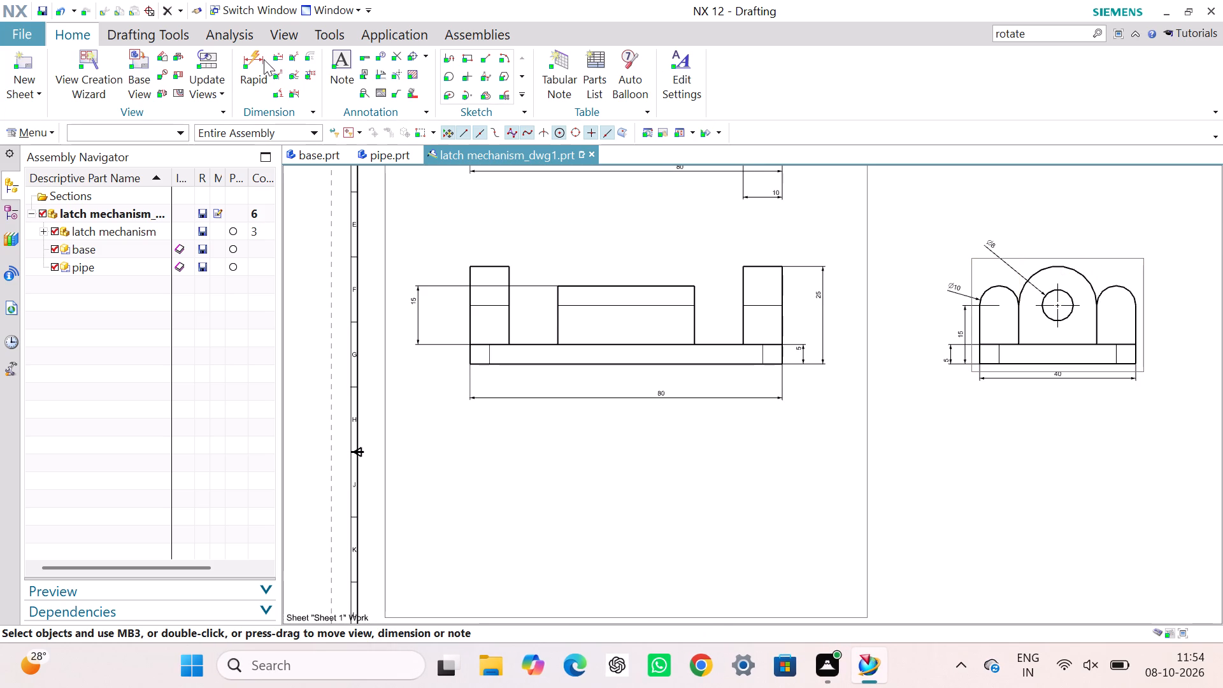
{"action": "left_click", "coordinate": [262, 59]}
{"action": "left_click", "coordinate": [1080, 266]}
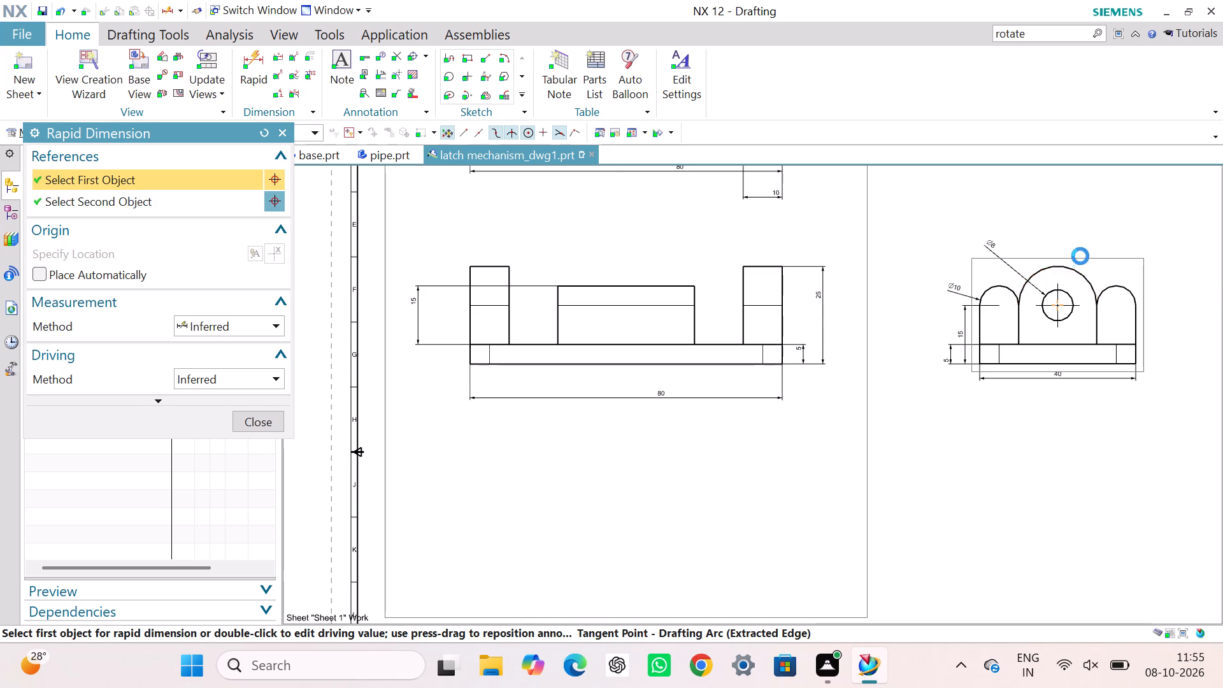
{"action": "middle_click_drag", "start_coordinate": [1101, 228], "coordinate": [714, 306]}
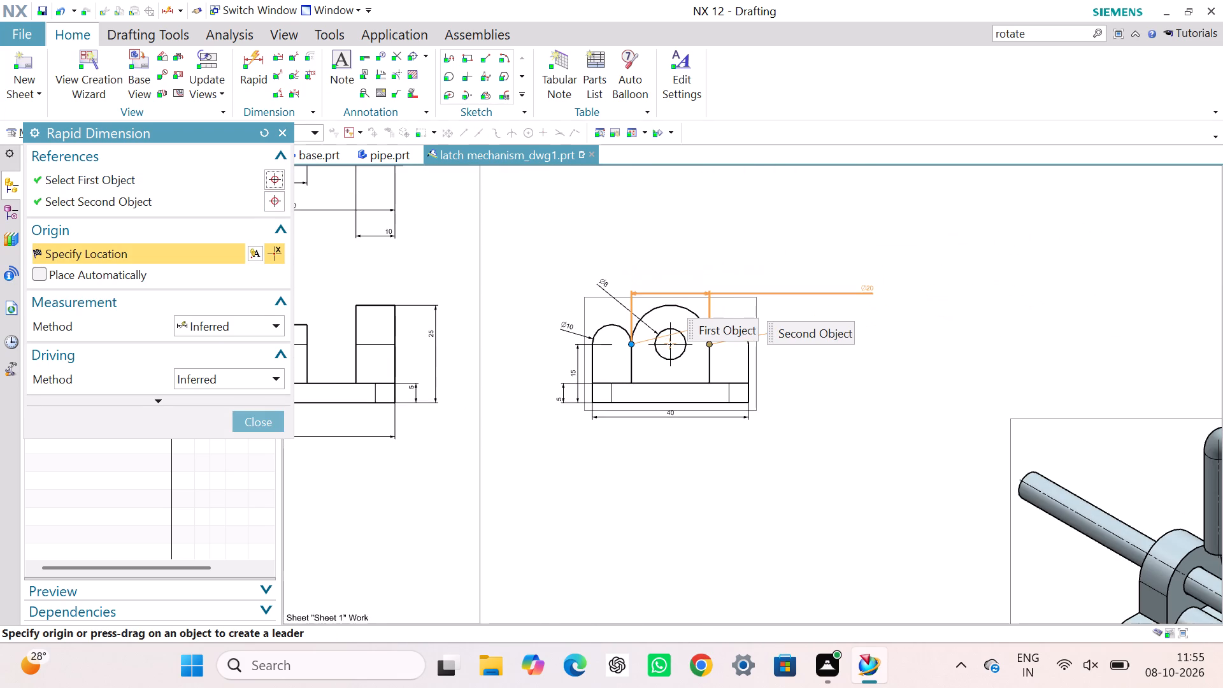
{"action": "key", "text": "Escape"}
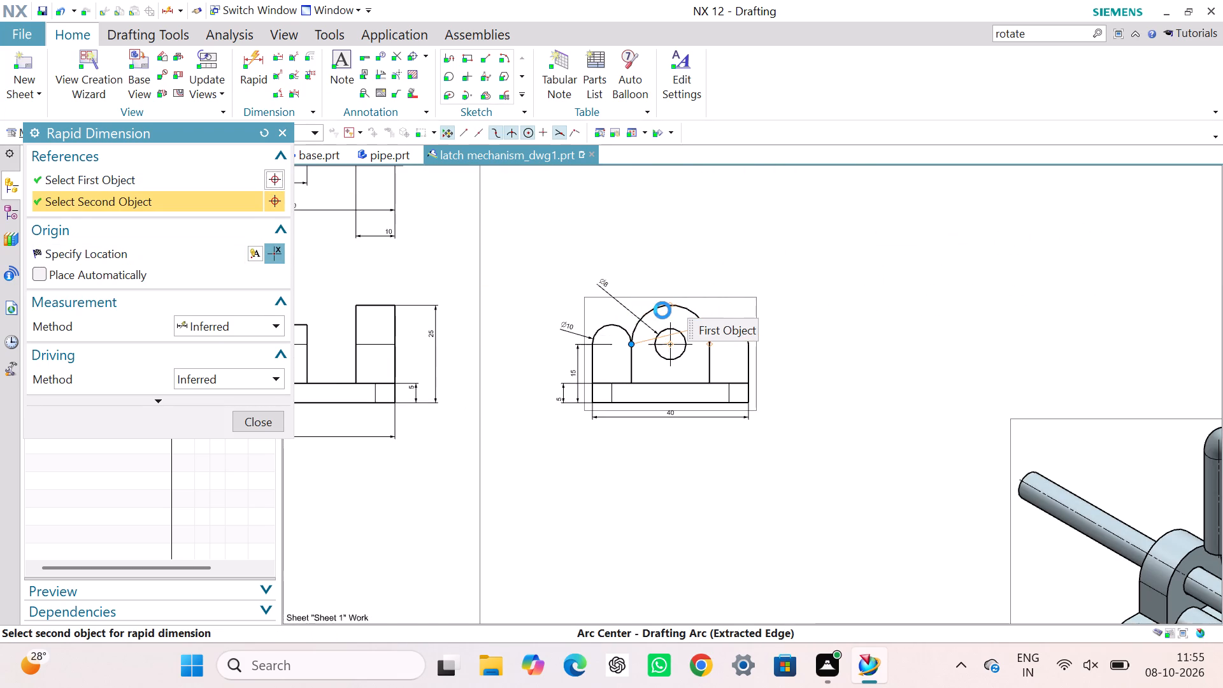
Add a radius dimension to the central arch in the base's side view using the Radial method, placing it above and right of the arch.
{"action": "scroll", "coordinate": [1084, 299], "scroll_direction": "up", "scroll_amount": 2}
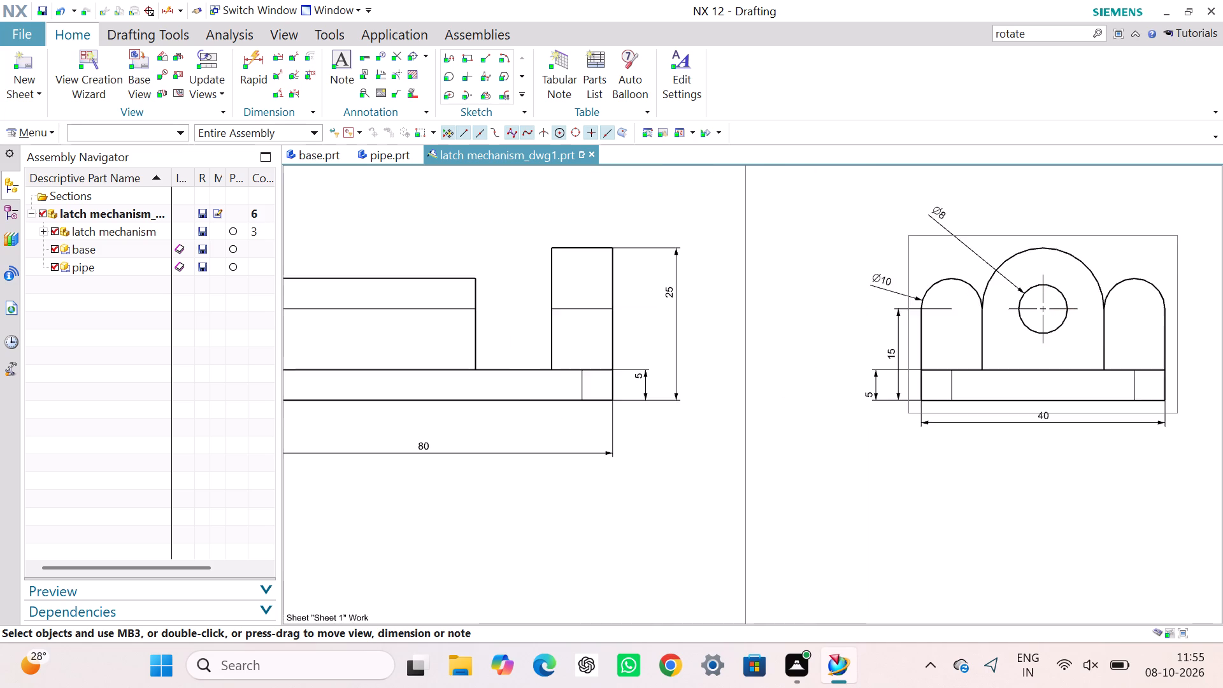
{"action": "scroll", "coordinate": [1082, 293], "scroll_direction": "up", "scroll_amount": 1}
{"action": "middle_click_drag", "start_coordinate": [1081, 289], "coordinate": [694, 426]}
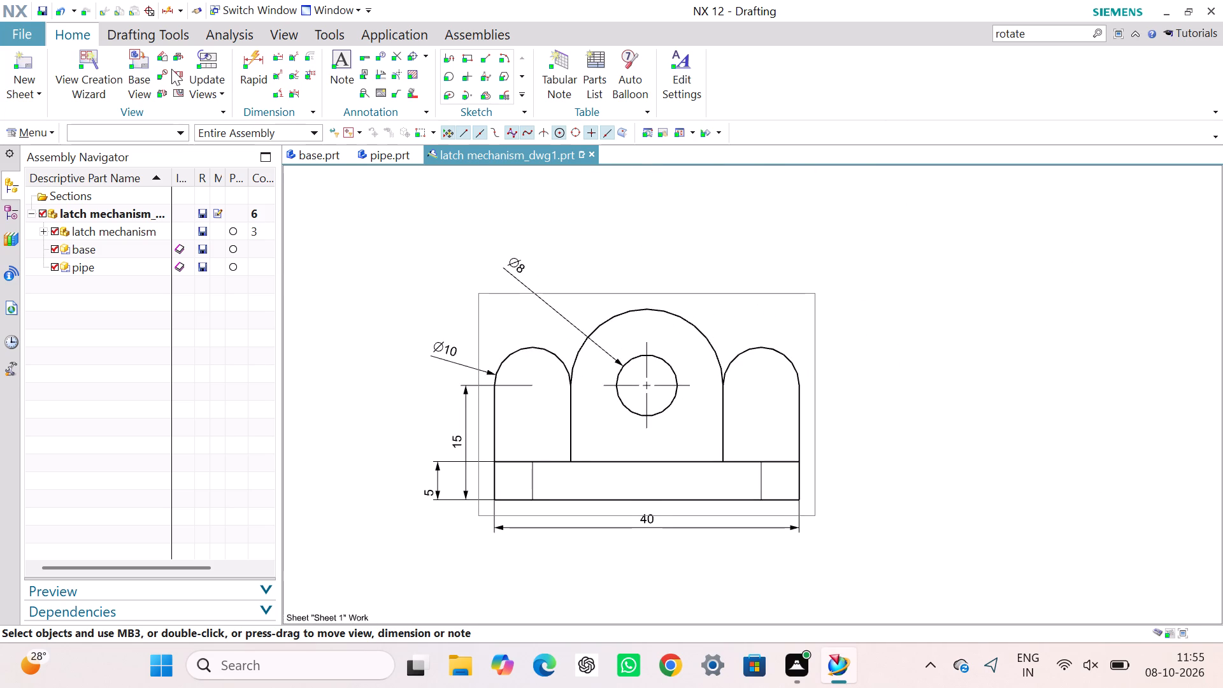
{"action": "left_click", "coordinate": [254, 59]}
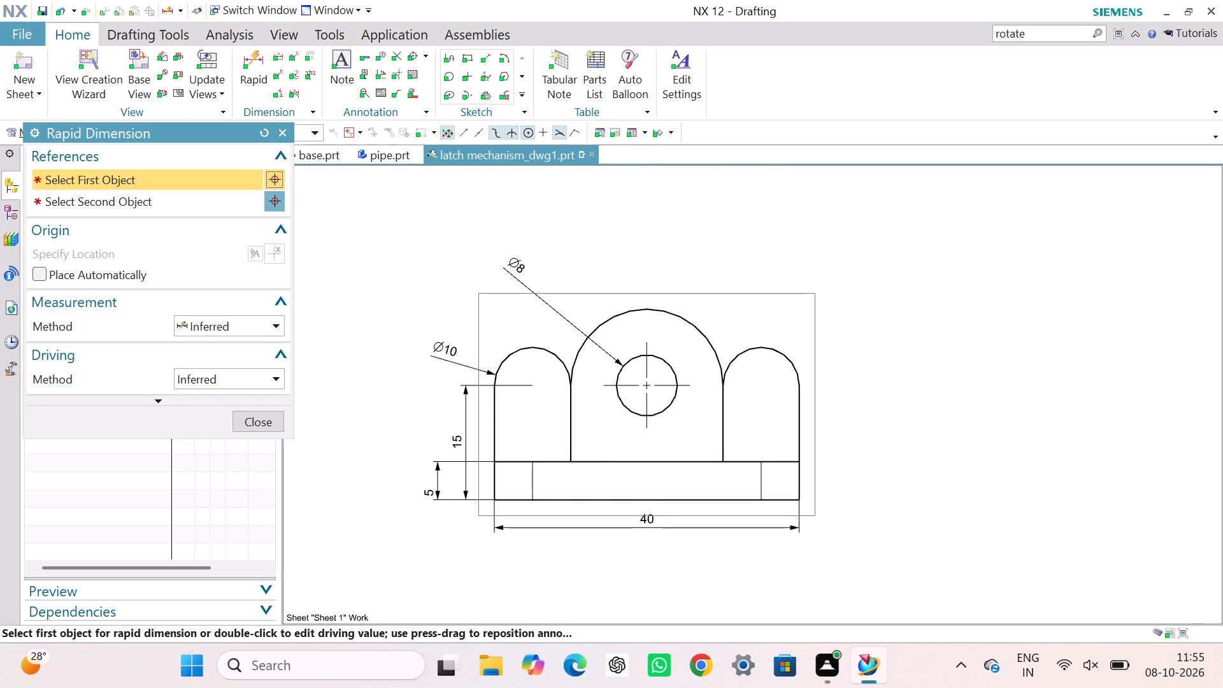
{"action": "left_click", "coordinate": [688, 323]}
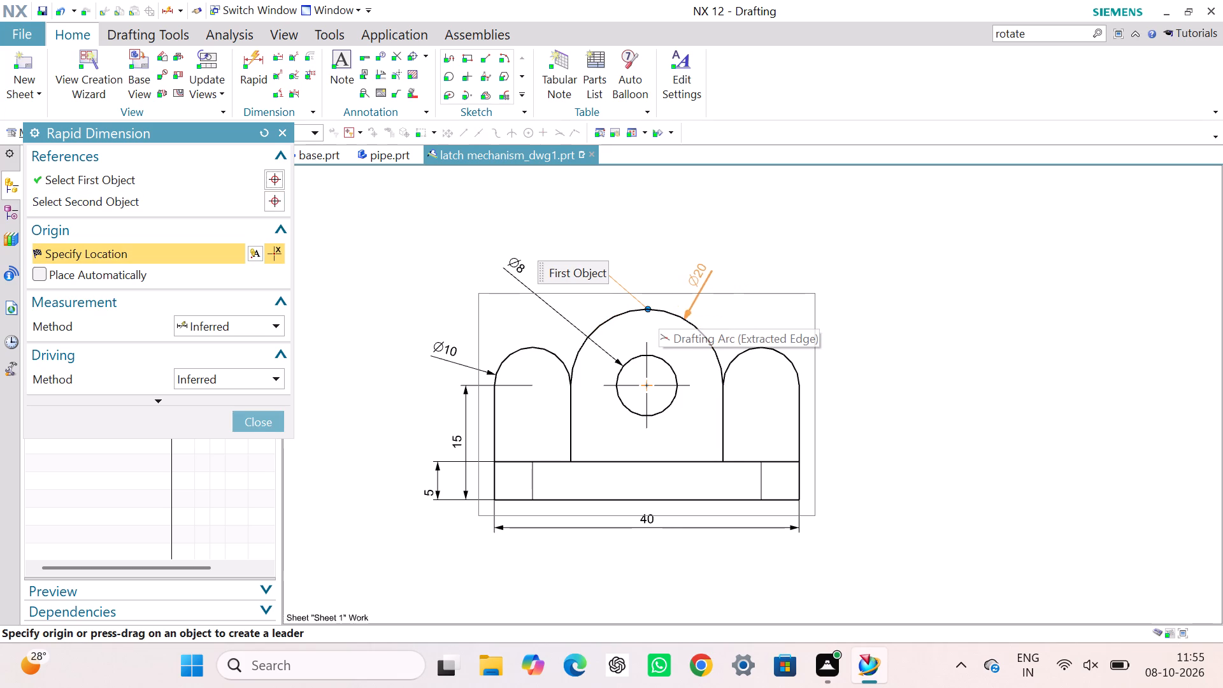
{"action": "right_click", "coordinate": [697, 275]}
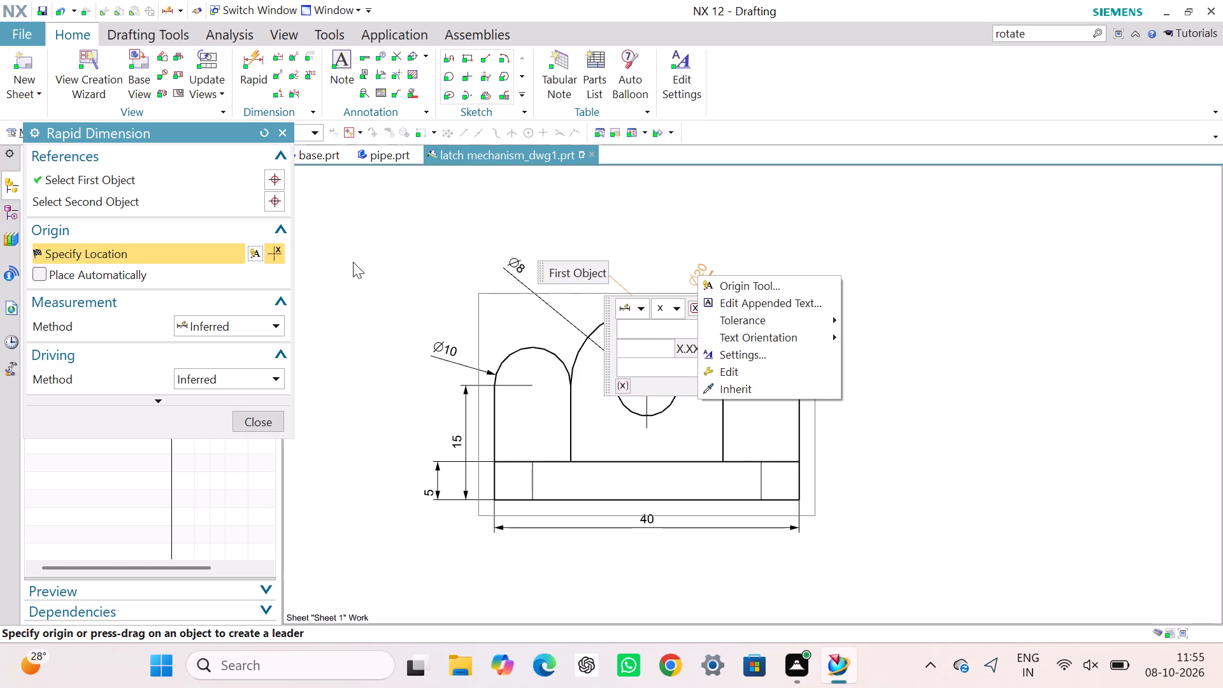
{"action": "left_click", "coordinate": [264, 319]}
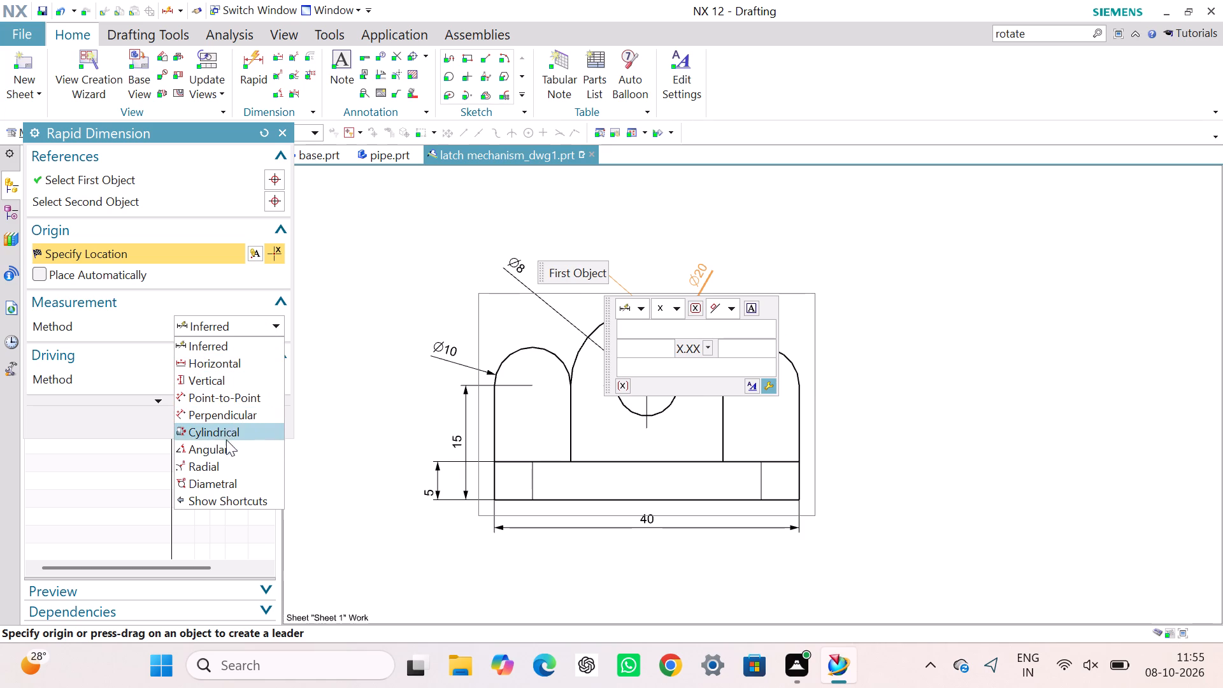
{"action": "left_click", "coordinate": [220, 462]}
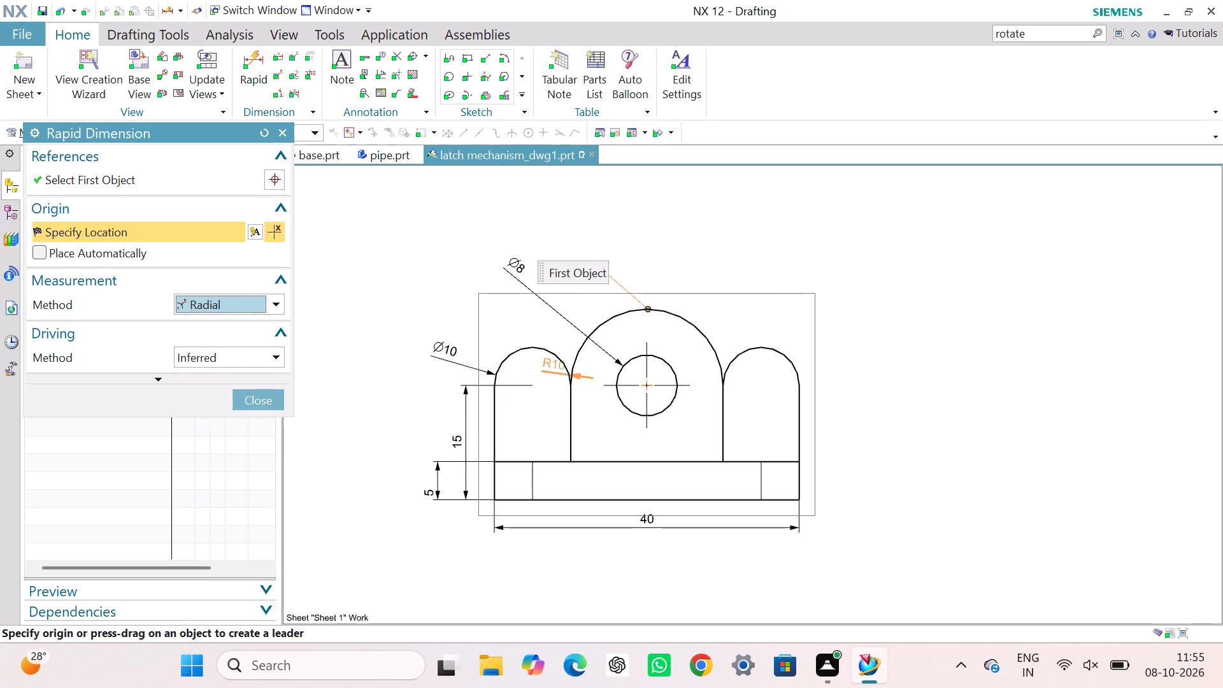
{"action": "left_click", "coordinate": [702, 290]}
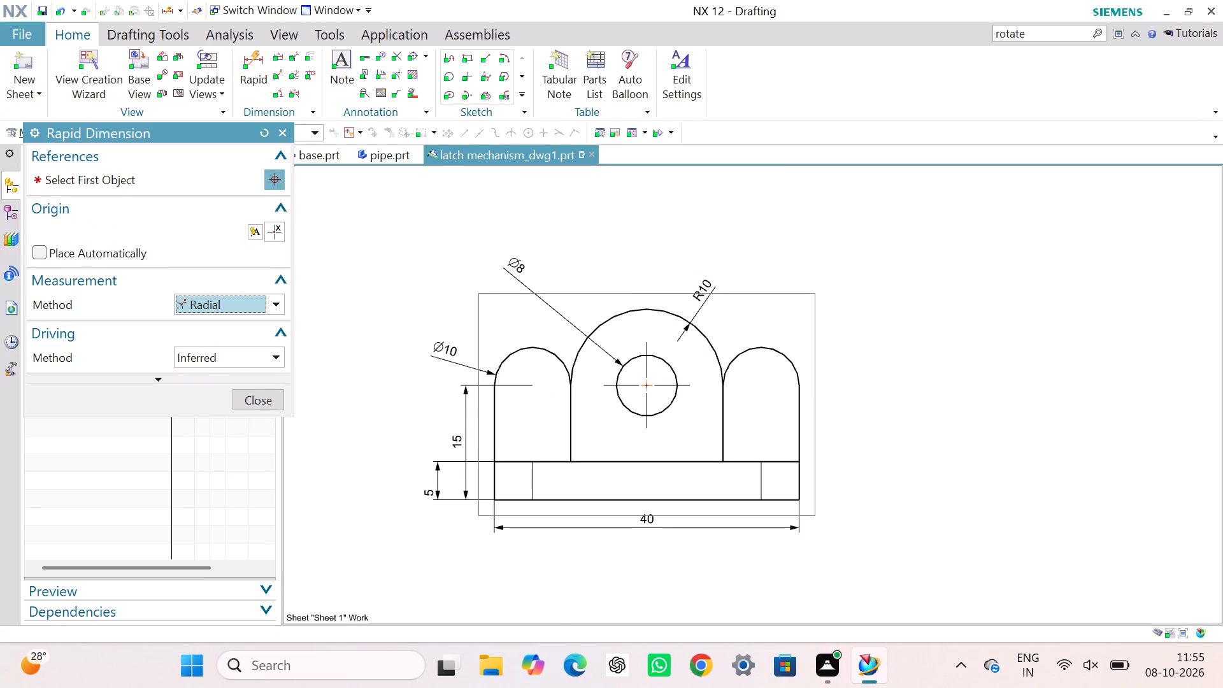
Move the central arch's R10 radius dimension slightly upward in the base's side view, leaving Rapid Dimension first.
{"action": "left_click", "coordinate": [253, 396]}
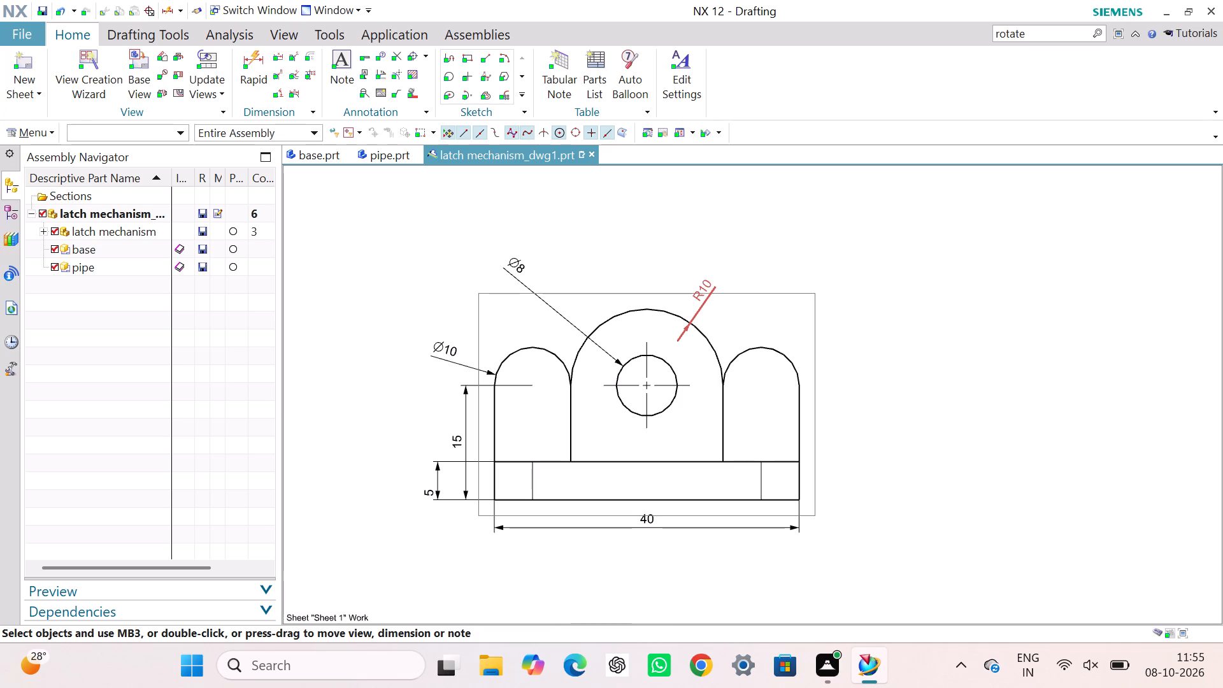
{"action": "left_click_drag", "start_coordinate": [708, 293], "coordinate": [707, 270]}
{"action": "left_click", "coordinate": [938, 237]}
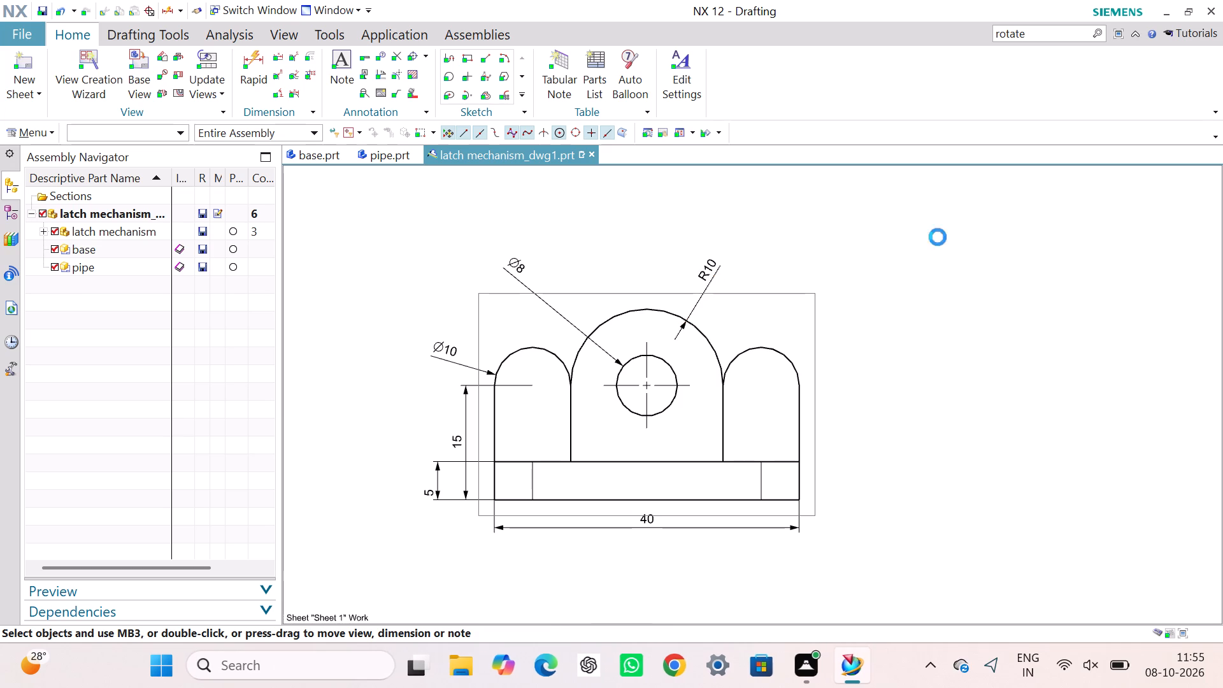
Reset the Rapid Dimension measurement method from Radial to Inferred and close the command.
{"action": "scroll", "coordinate": [601, 391], "scroll_direction": "down", "scroll_amount": 4}
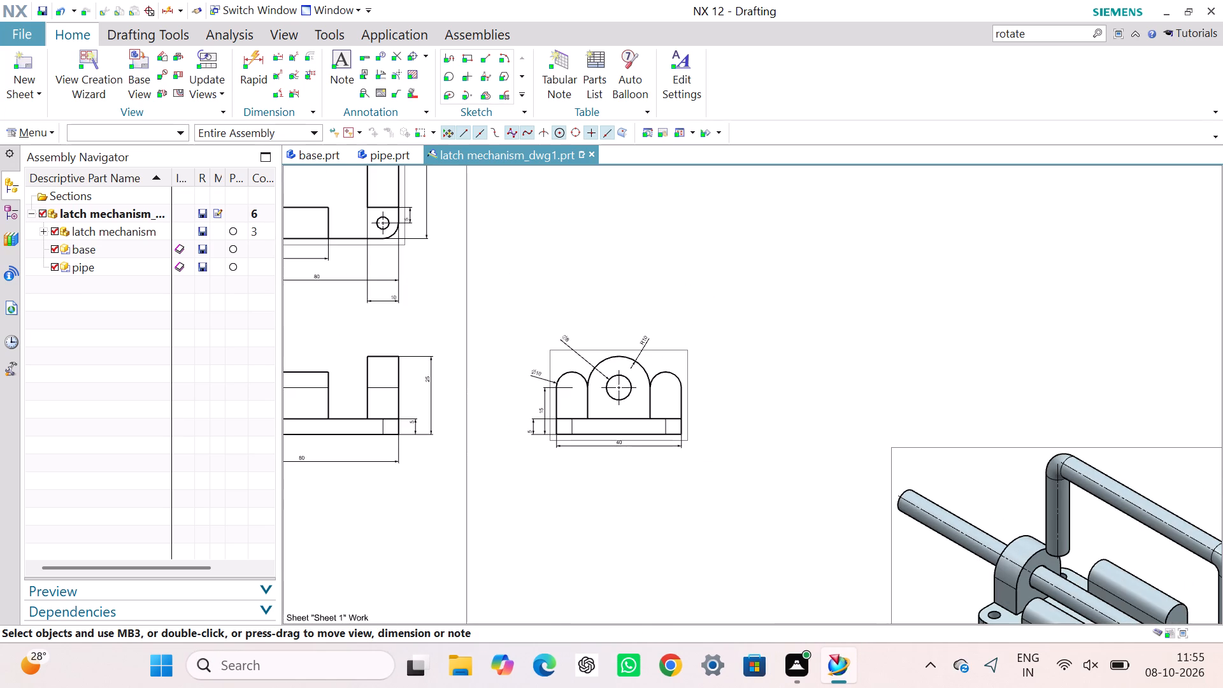
{"action": "left_click", "coordinate": [265, 71]}
{"action": "left_click", "coordinate": [262, 302]}
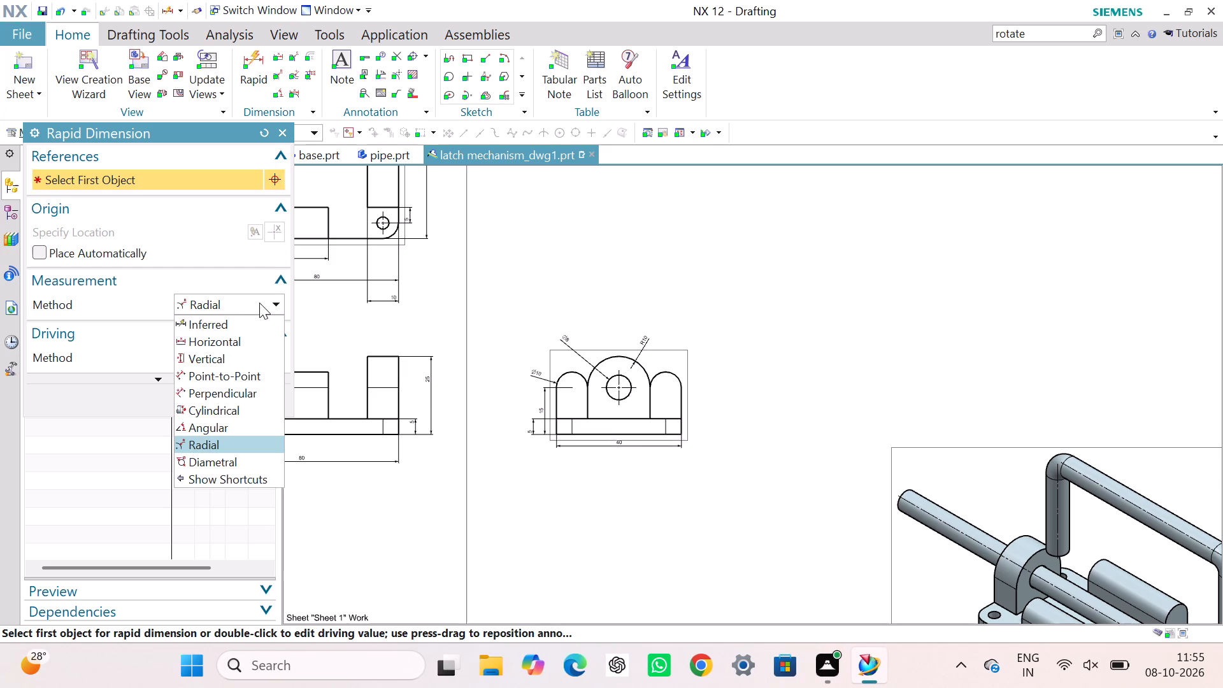
{"action": "left_click", "coordinate": [240, 317]}
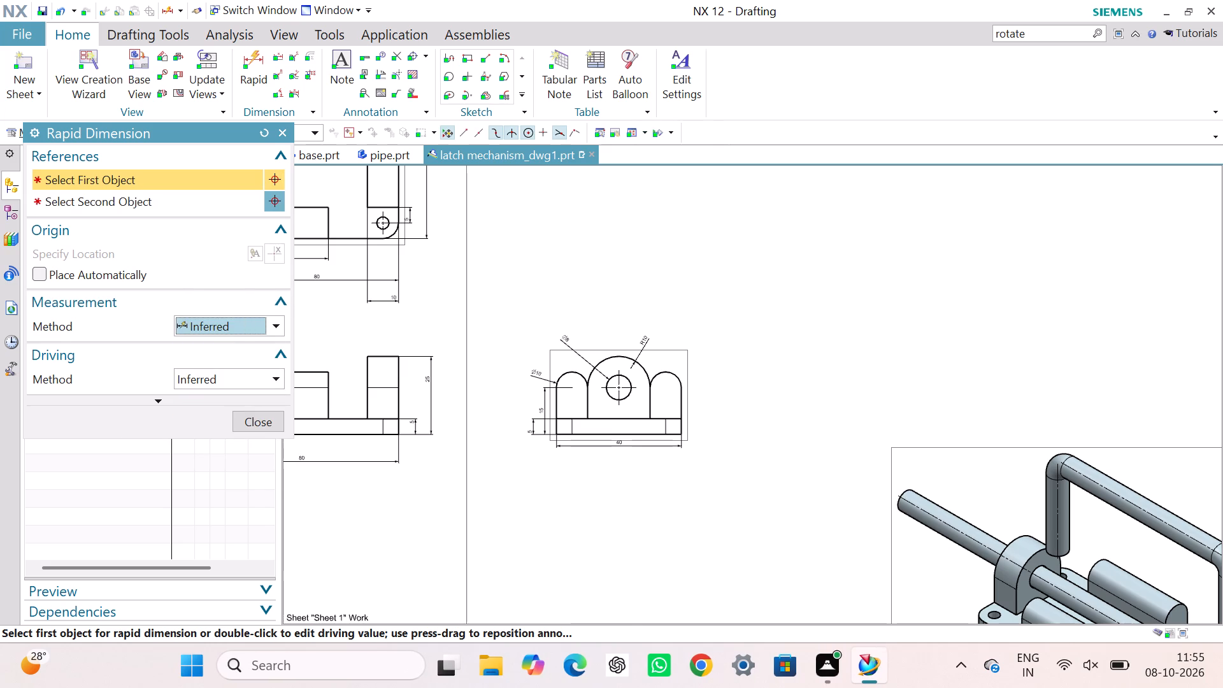
{"action": "left_click", "coordinate": [265, 427]}
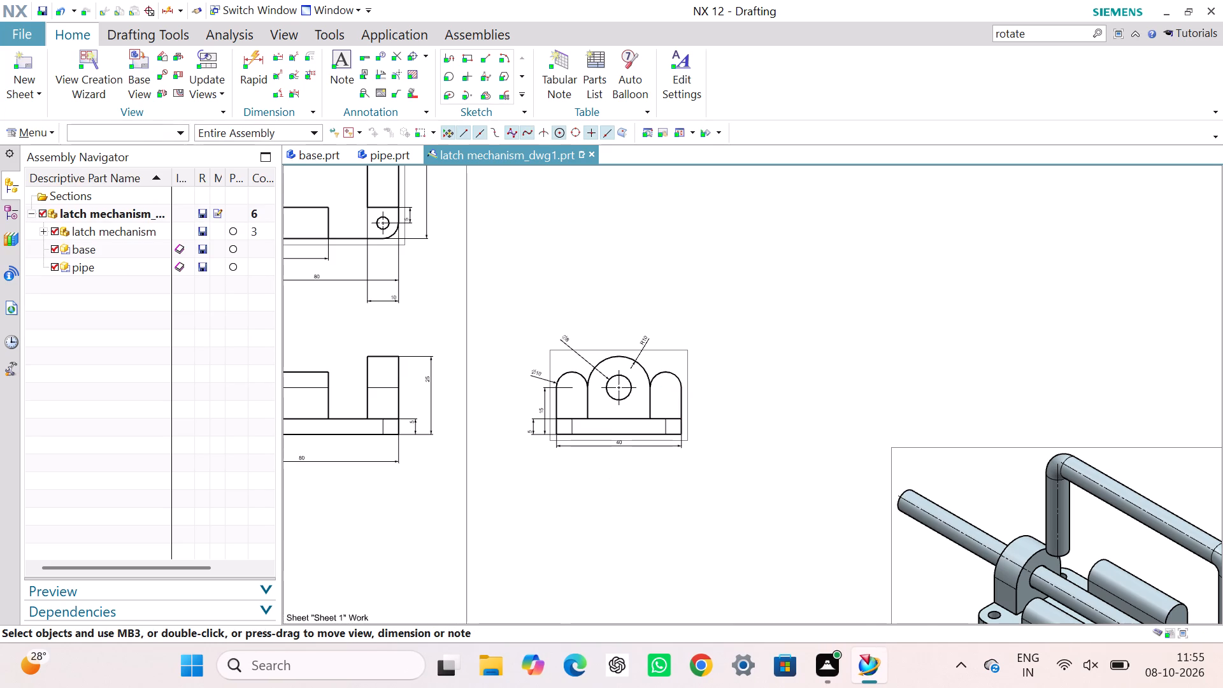
Examine the sheet layout and the pipe view's dimensions, especially around the lower bends.
{"action": "scroll", "coordinate": [797, 495], "scroll_direction": "up", "scroll_amount": 1}
{"action": "scroll", "coordinate": [793, 491], "scroll_direction": "down", "scroll_amount": 6}
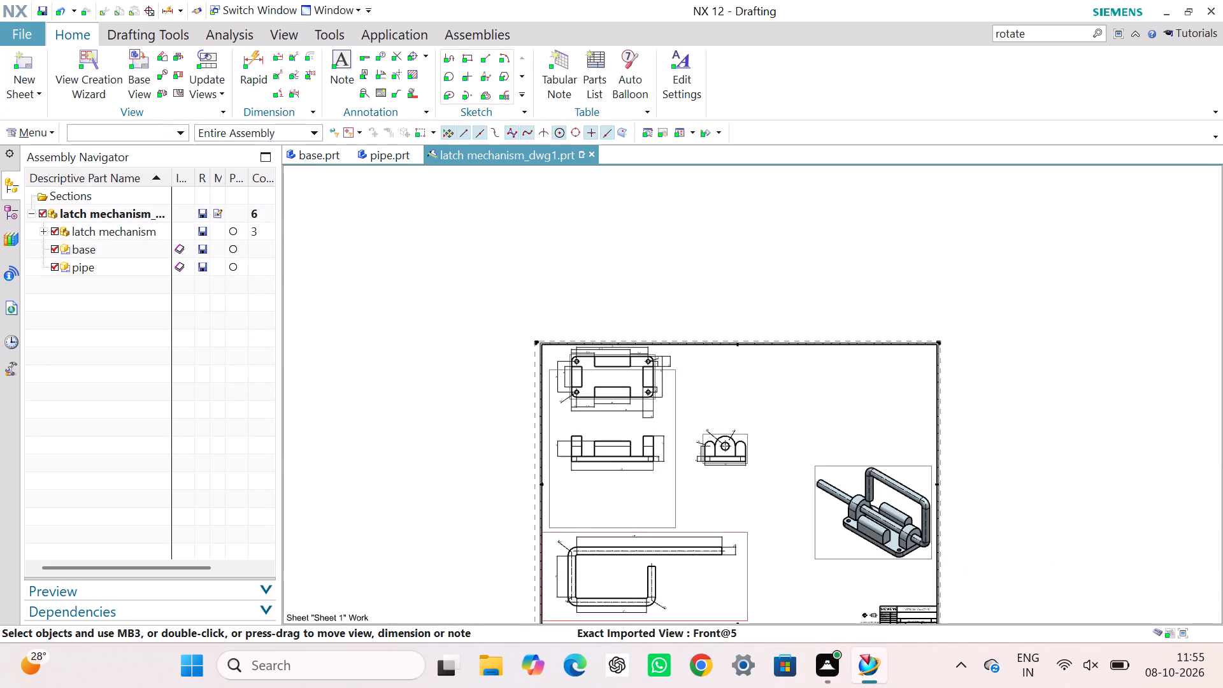
{"action": "middle_click_drag", "start_coordinate": [733, 531], "coordinate": [728, 496]}
{"action": "scroll", "coordinate": [740, 512], "scroll_direction": "up", "scroll_amount": 4}
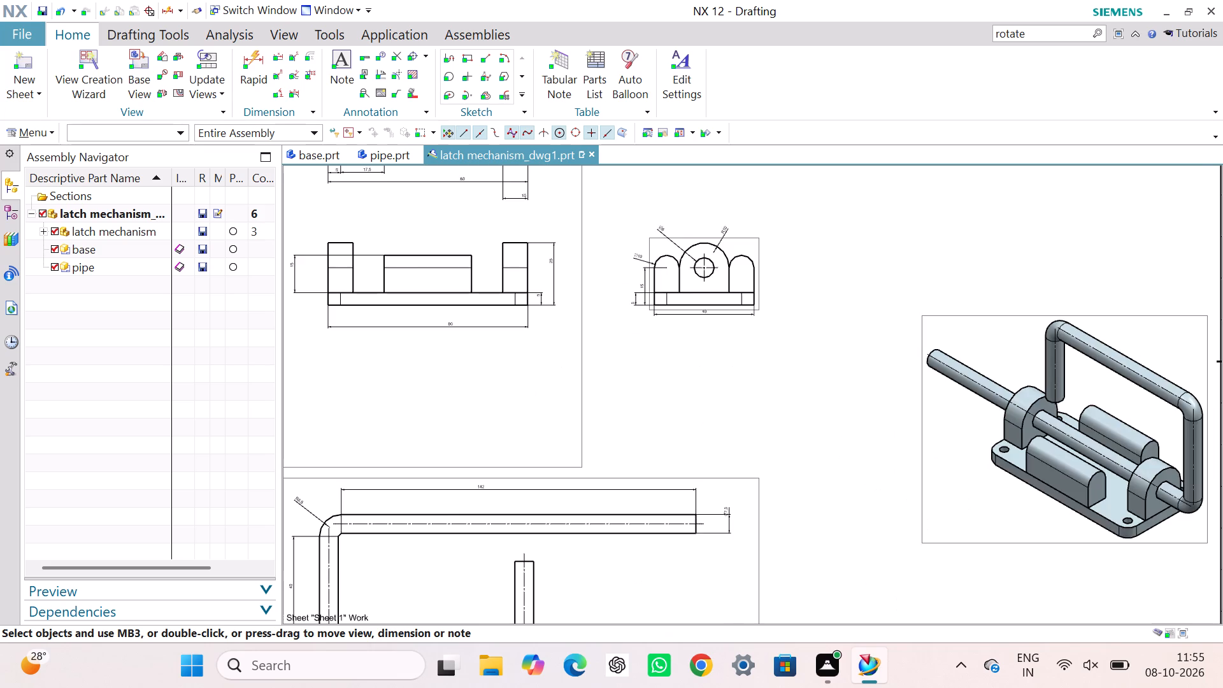
{"action": "scroll", "coordinate": [648, 553], "scroll_direction": "down", "scroll_amount": 3}
{"action": "middle_click_drag", "start_coordinate": [565, 584], "coordinate": [583, 367]}
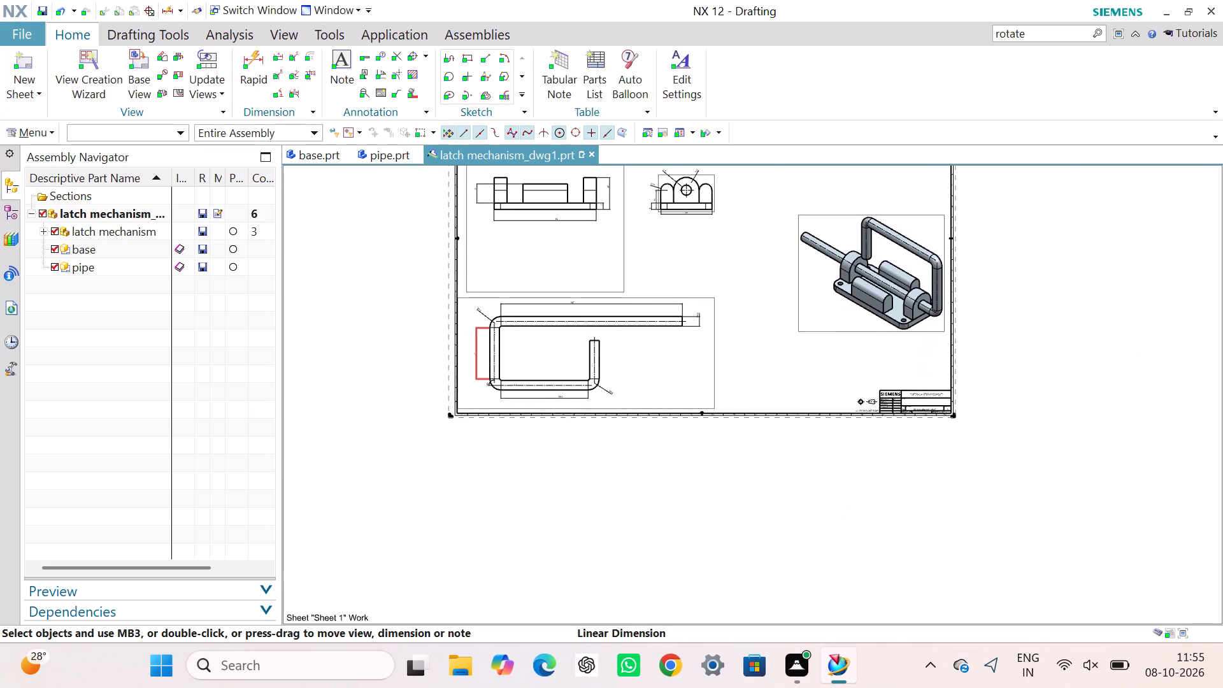
{"action": "scroll", "coordinate": [477, 385], "scroll_direction": "up", "scroll_amount": 4}
{"action": "scroll", "coordinate": [527, 405], "scroll_direction": "up", "scroll_amount": 4}
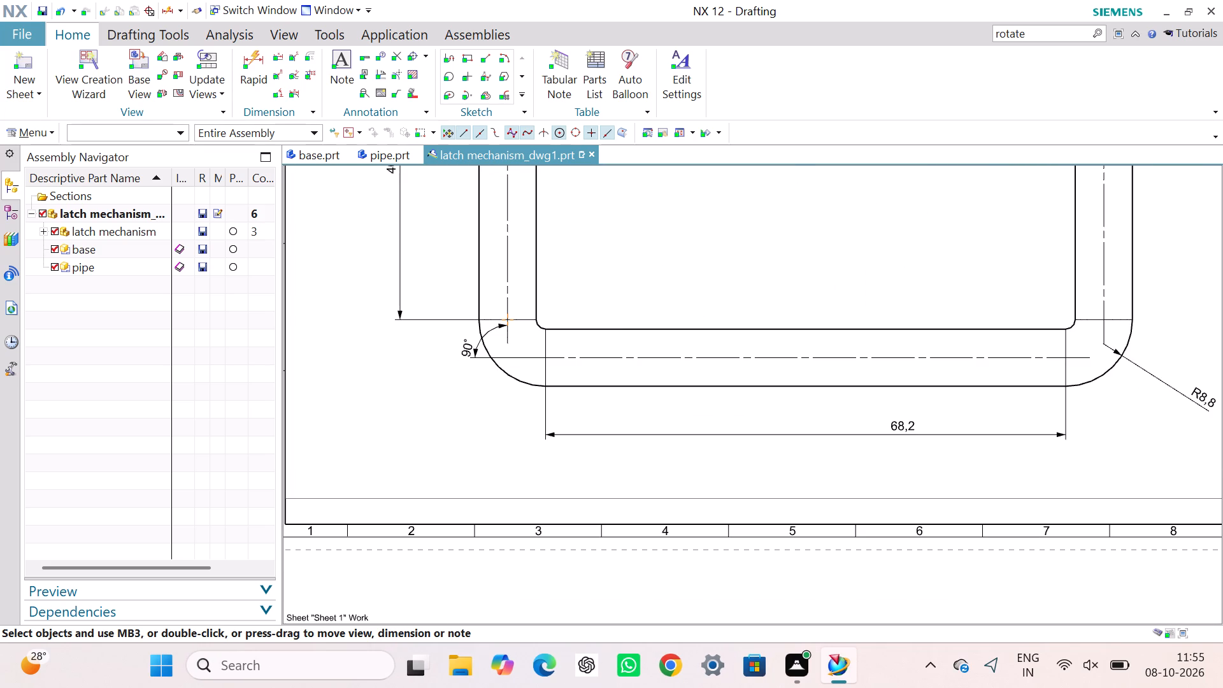